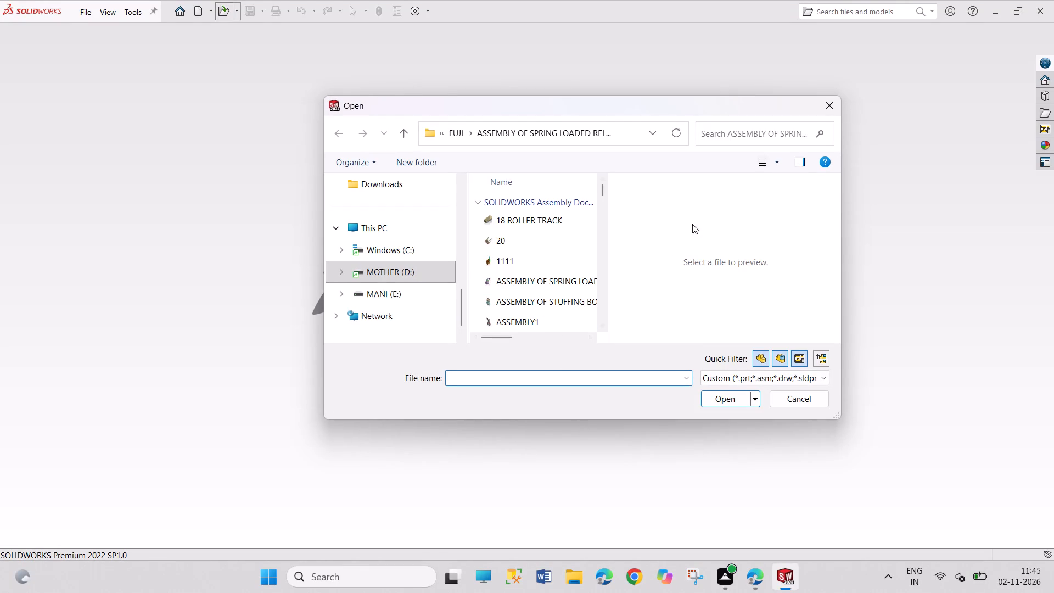
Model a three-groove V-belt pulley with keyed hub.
Dismiss the Open dialog and create a new part document.
left_click(820, 110)
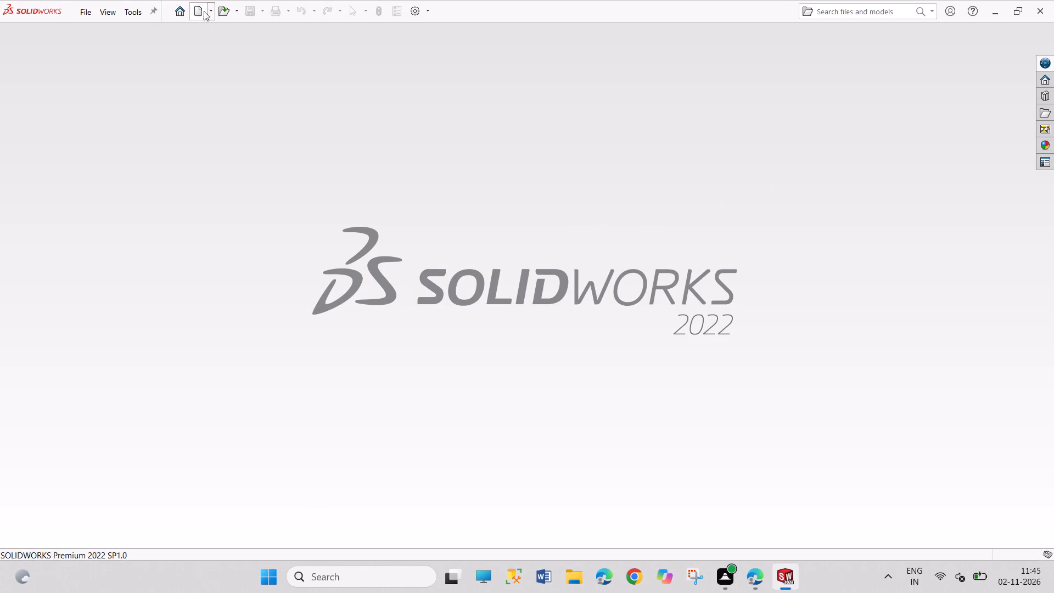
left_click(190, 0)
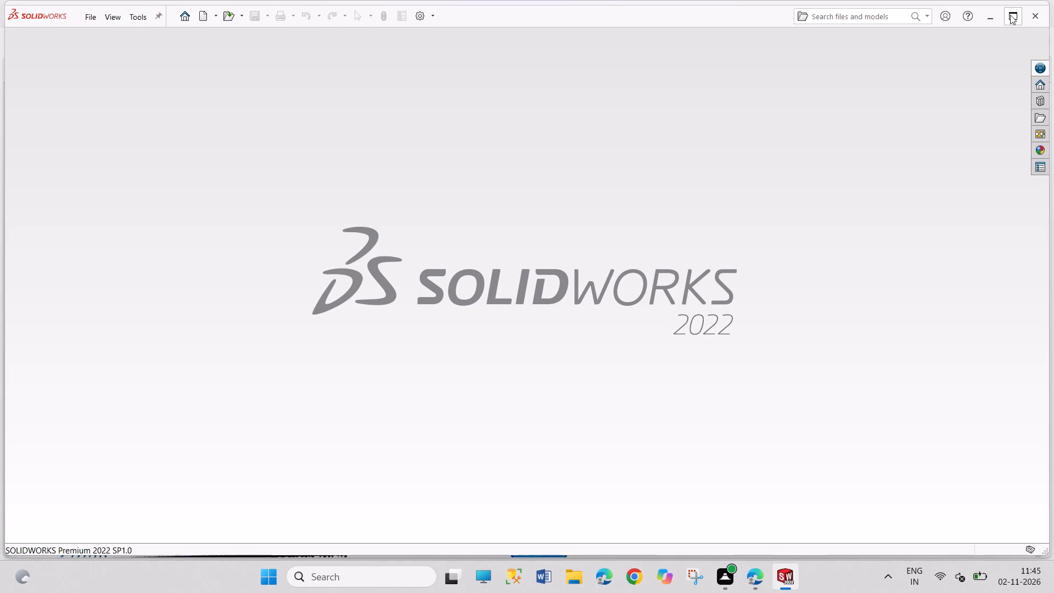
left_click(1010, 15)
left_click(199, 10)
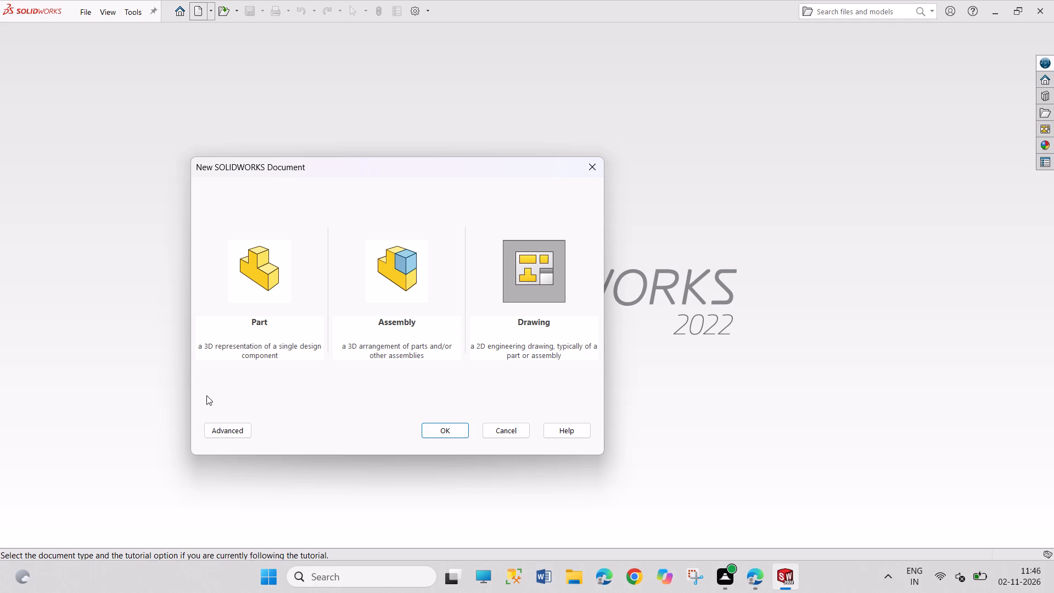
left_click(222, 304)
left_click(250, 293)
left_click(428, 433)
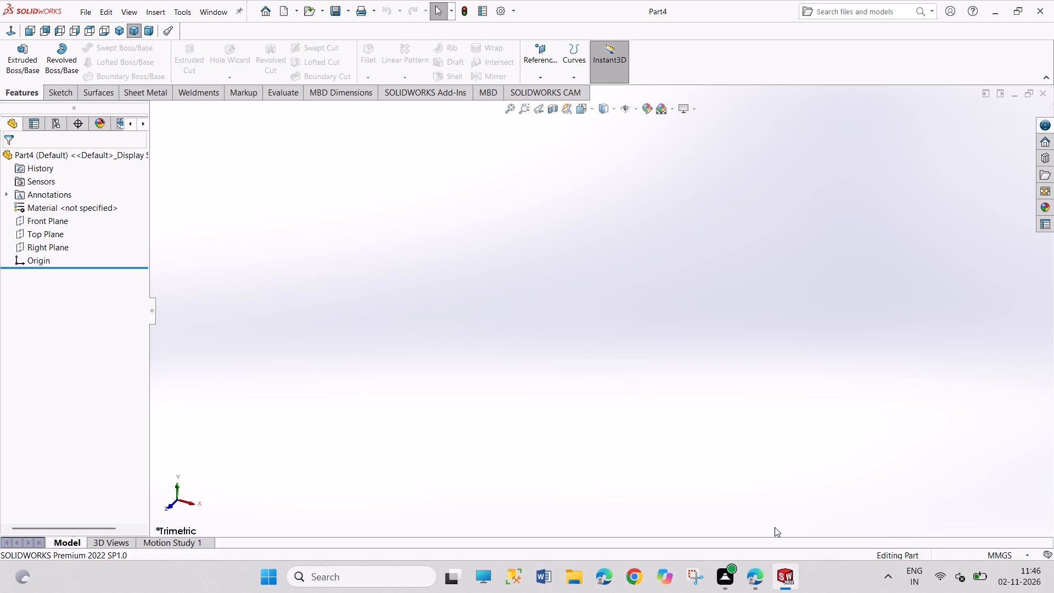
Switch to the SOLID MODELLING old book PDF in Edge and browse its part drawings for one to model.
left_click(761, 568)
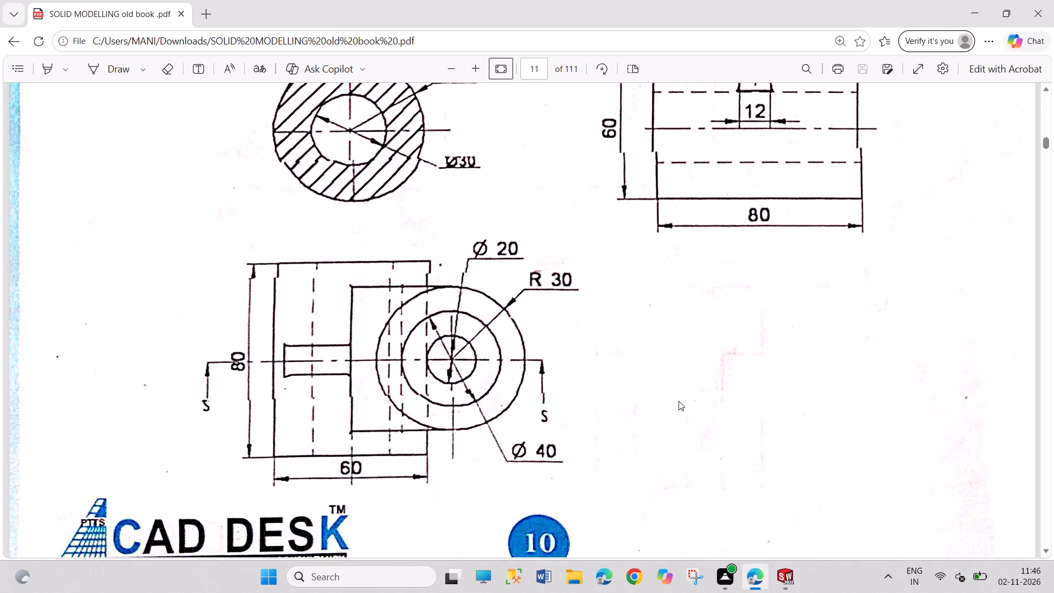
scroll(679, 401, "up", 20)
scroll(679, 401, "up", 5)
scroll(676, 389, "down", 9)
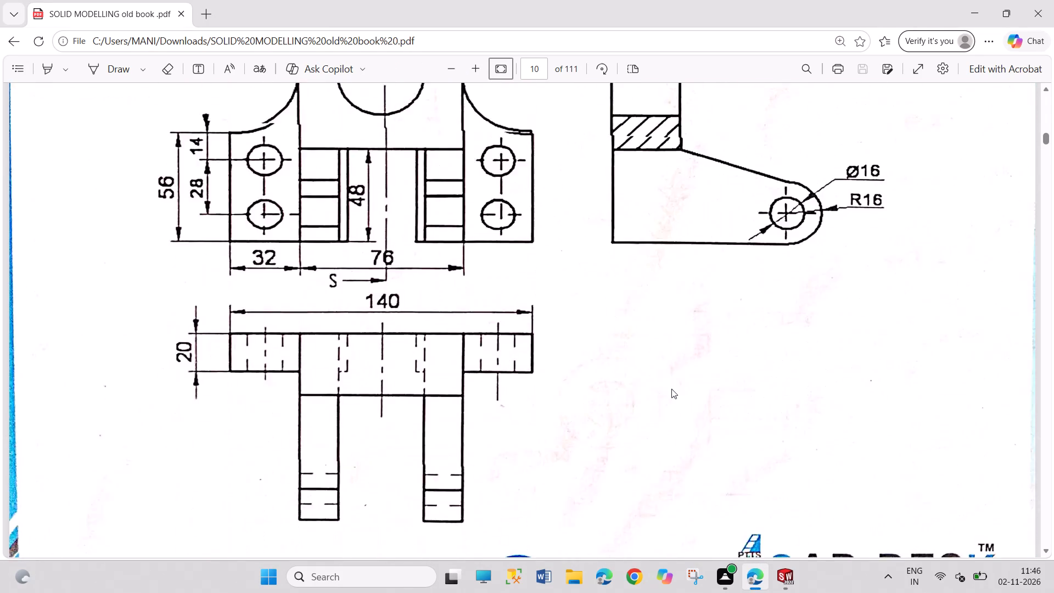
scroll(671, 389, "down", 7)
left_click_drag(1042, 143, 1042, 202)
scroll(776, 252, "down", 10)
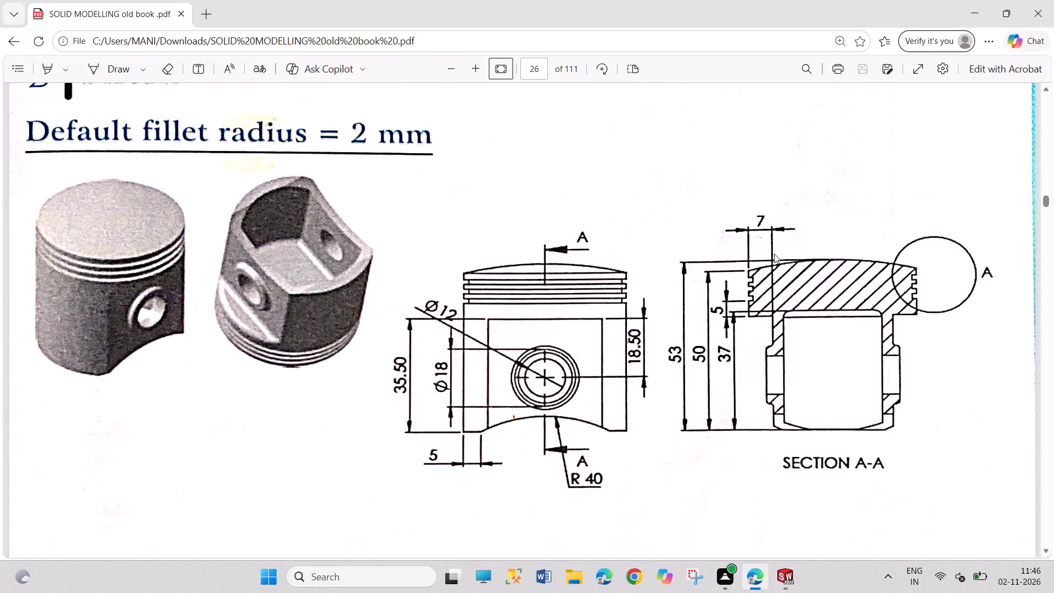
scroll(774, 254, "up", 18)
scroll(774, 254, "up", 6)
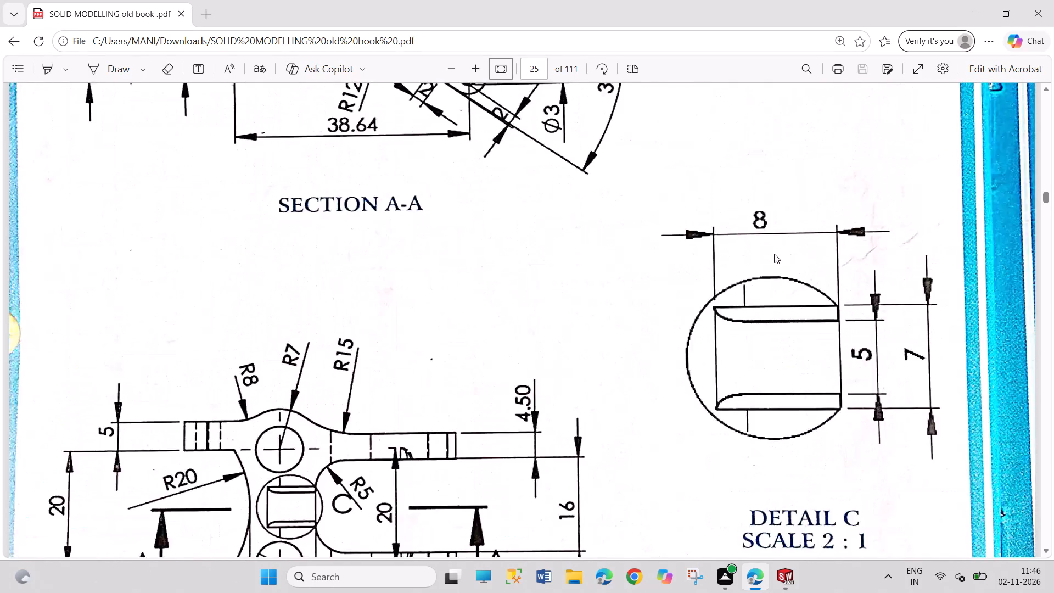
scroll(774, 254, "up", 6)
scroll(774, 254, "up", 17)
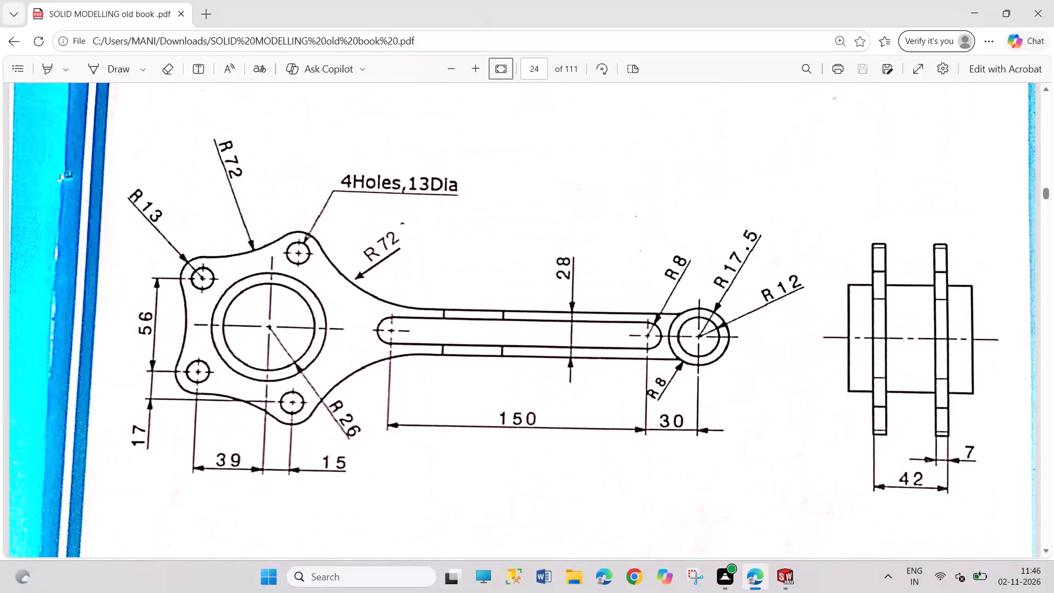
left_click(506, 68)
left_click(506, 68)
left_click(506, 68)
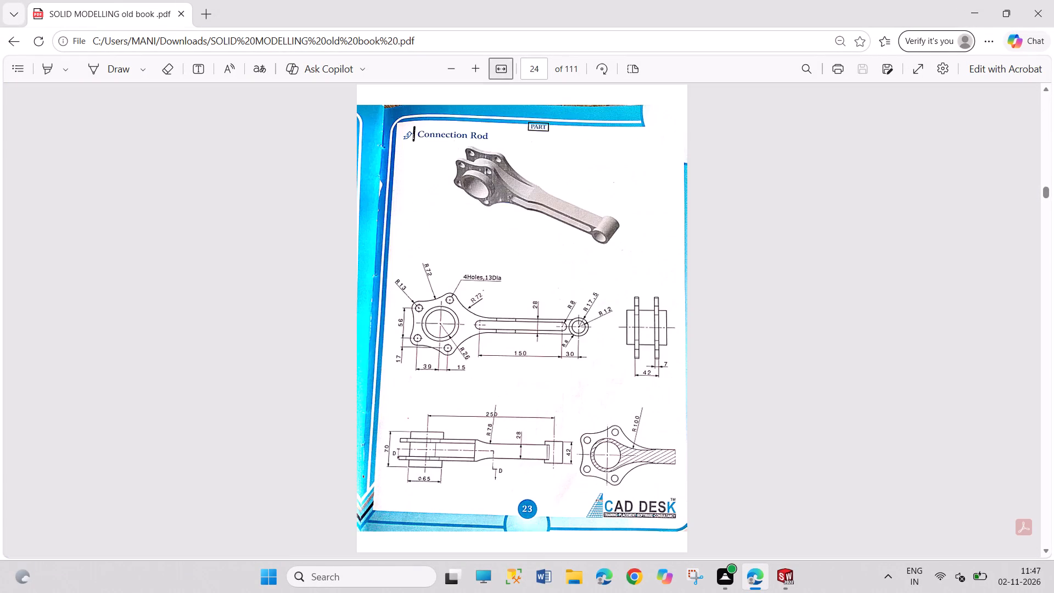
scroll(571, 212, "up", 14)
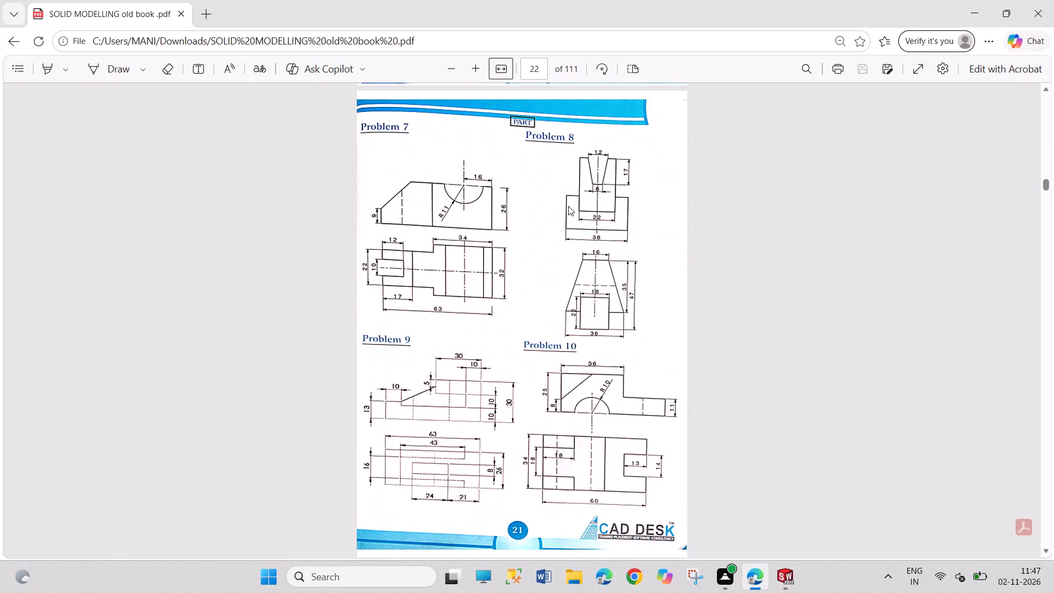
scroll(568, 206, "up", 9)
scroll(568, 206, "down", 13)
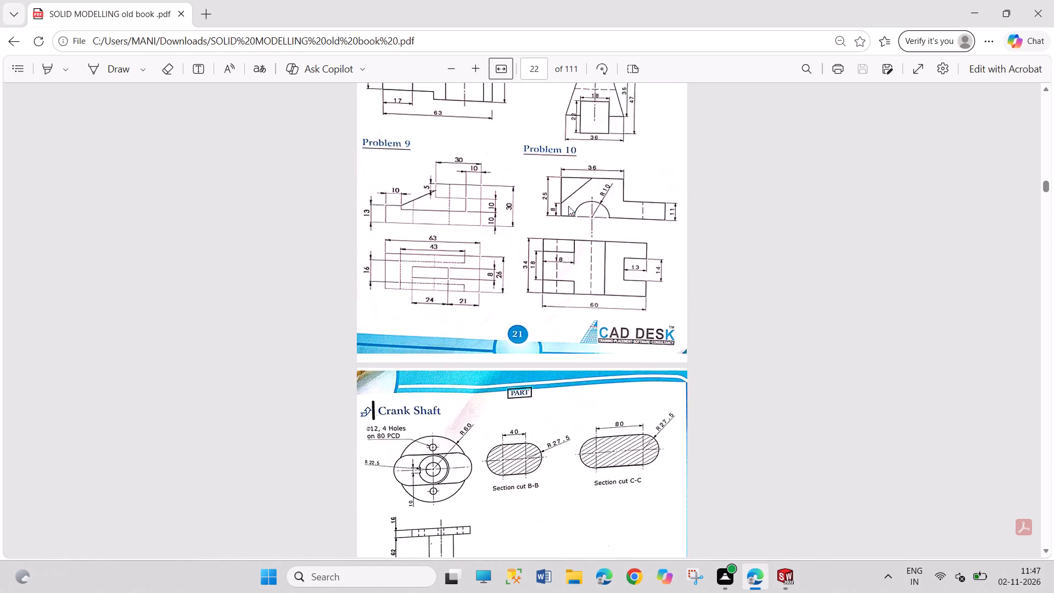
scroll(568, 206, "down", 8)
scroll(568, 206, "up", 17)
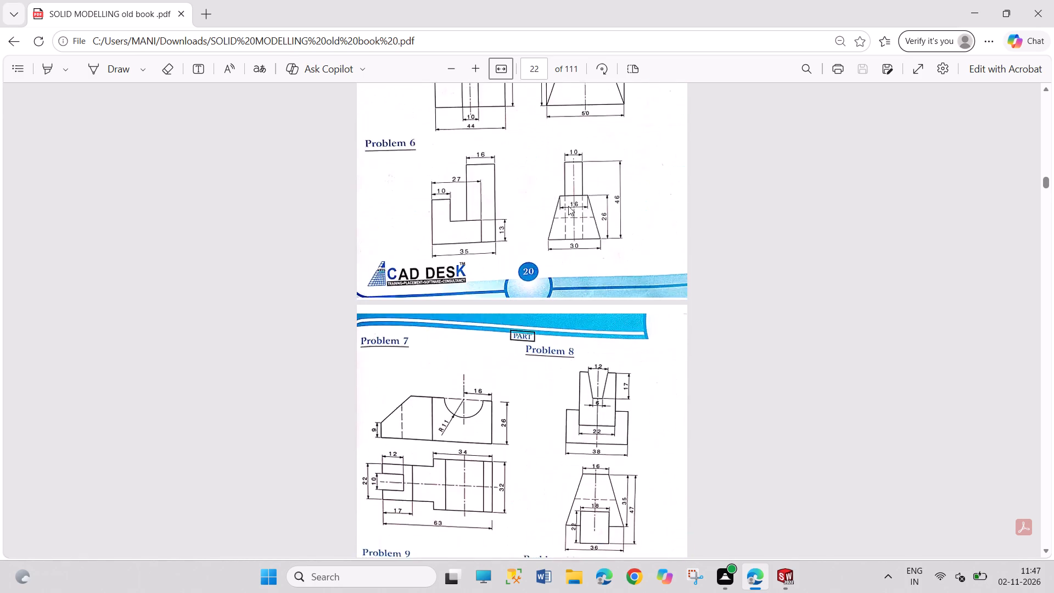
scroll(568, 206, "up", 16)
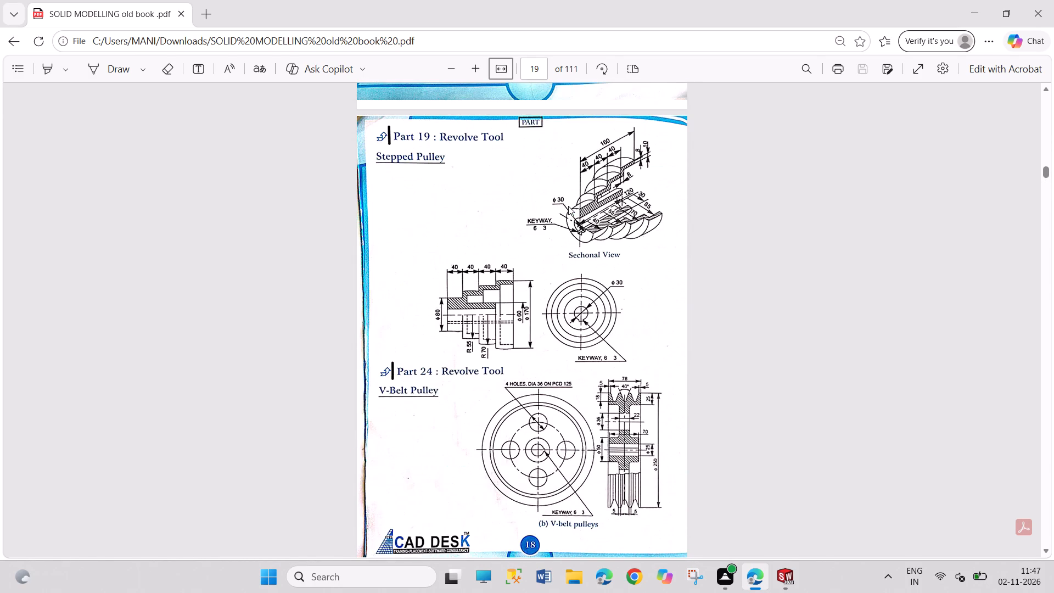
Enlarge and examine the V-Belt Pulley drawing, Part 24, on PDF page 19.
double_click(477, 69)
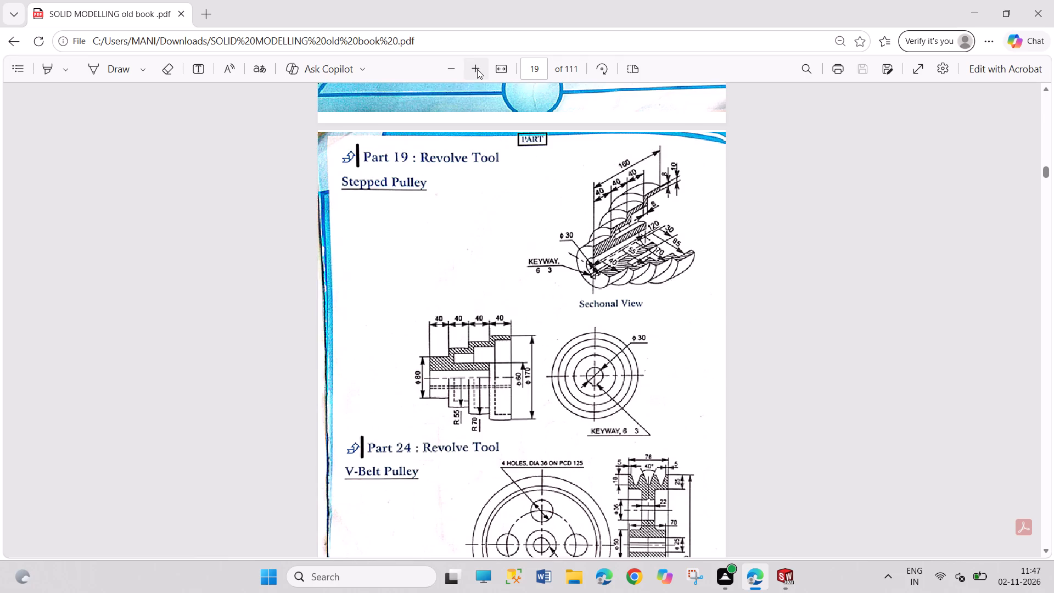
scroll(596, 312, "down", 4)
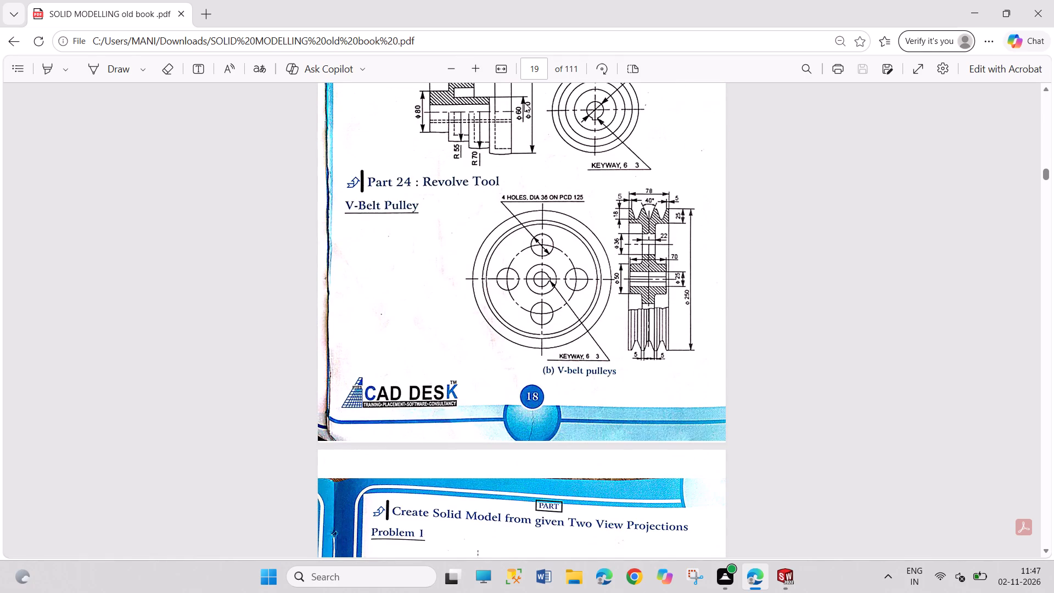
left_click(477, 68)
scroll(548, 168, "down", 1)
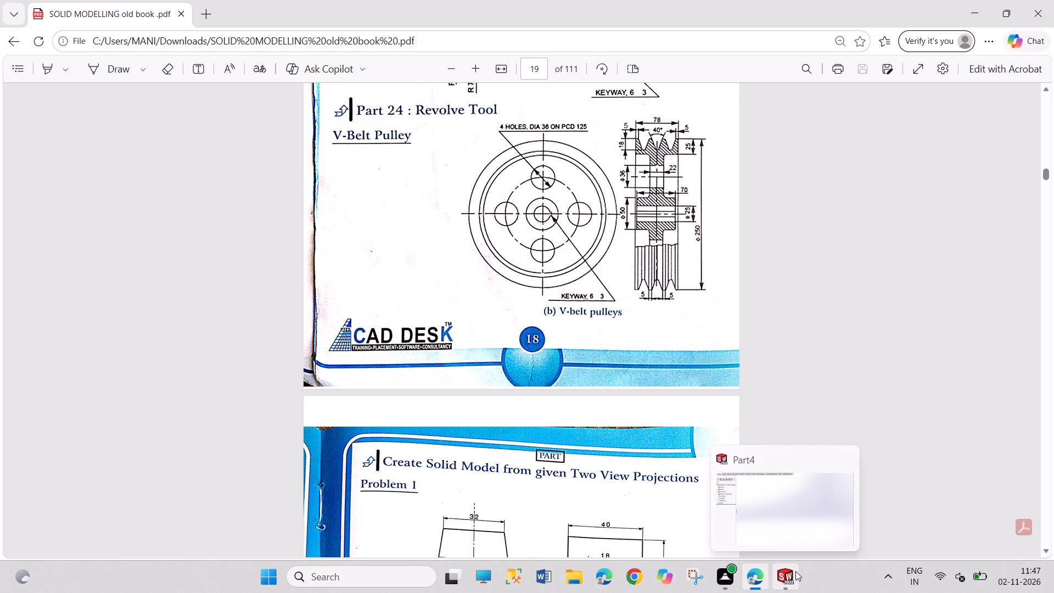
Return to SOLIDWORKS and start a new sketch on the Front Plane.
left_click(795, 571)
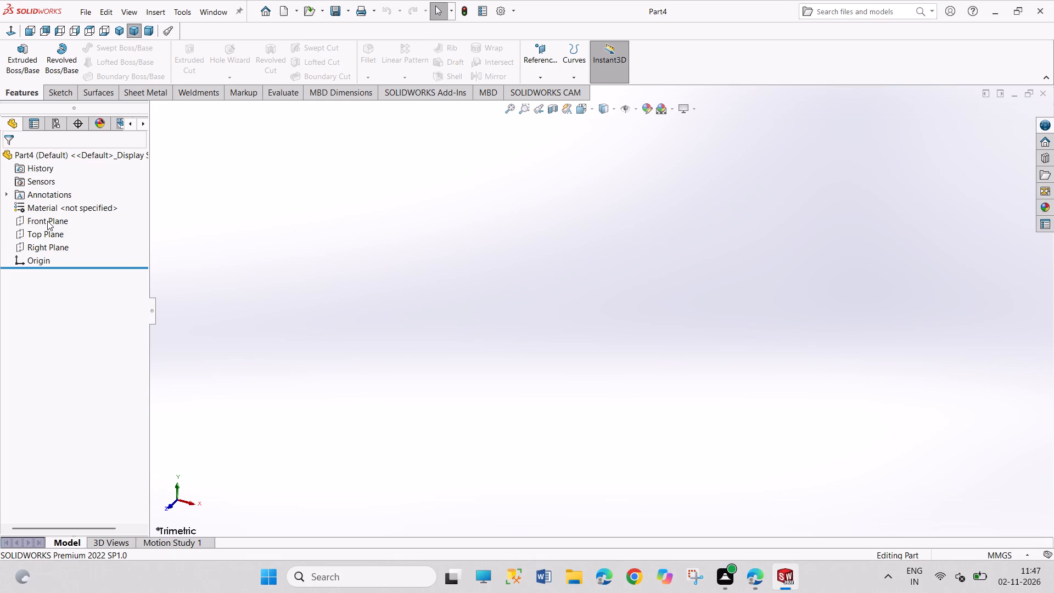
left_click(54, 223)
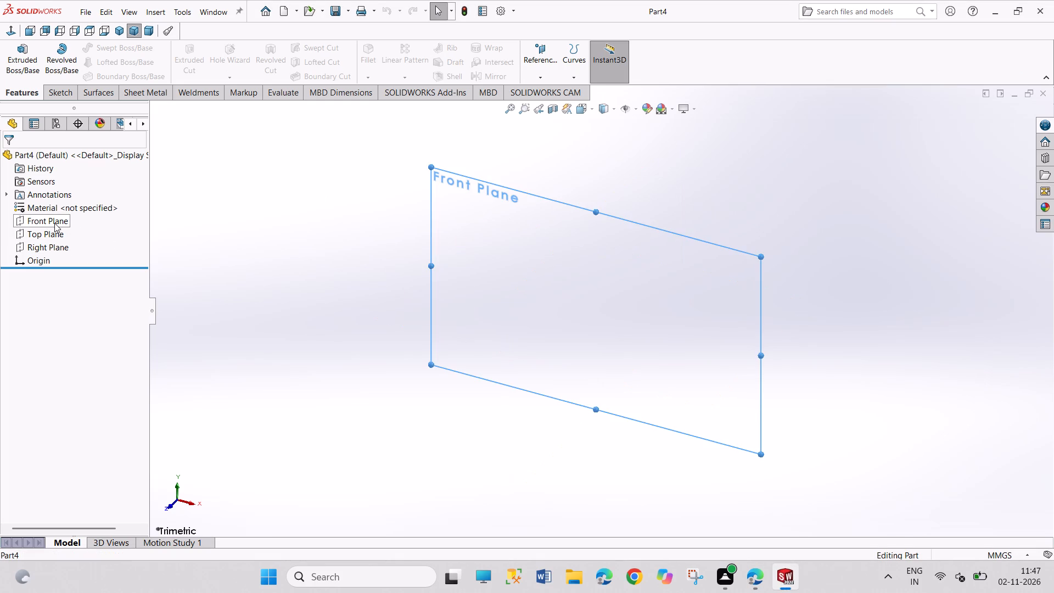
left_click(65, 210)
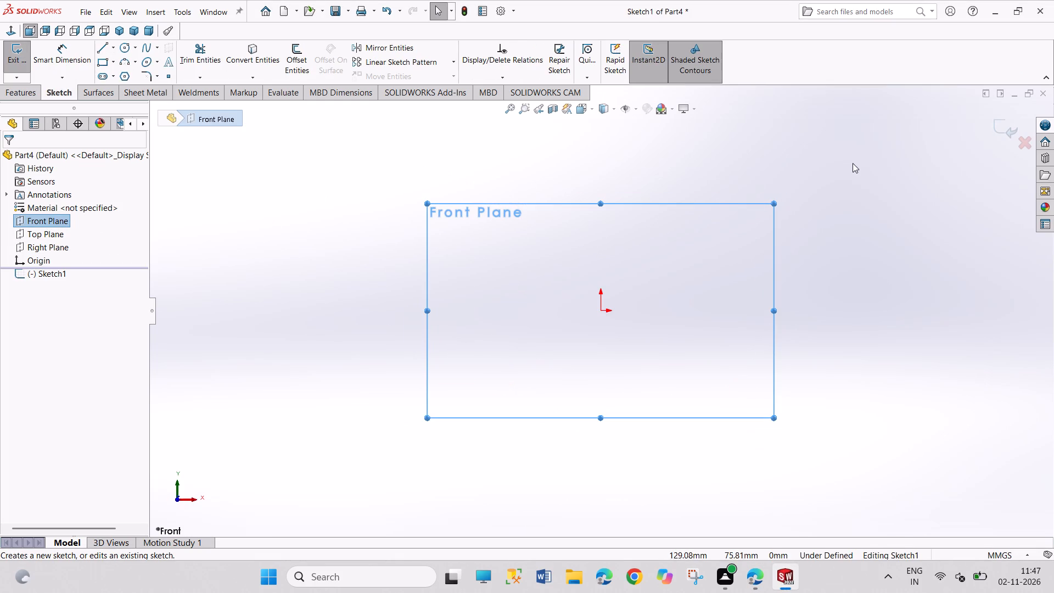
left_click_drag(855, 168, 898, 247)
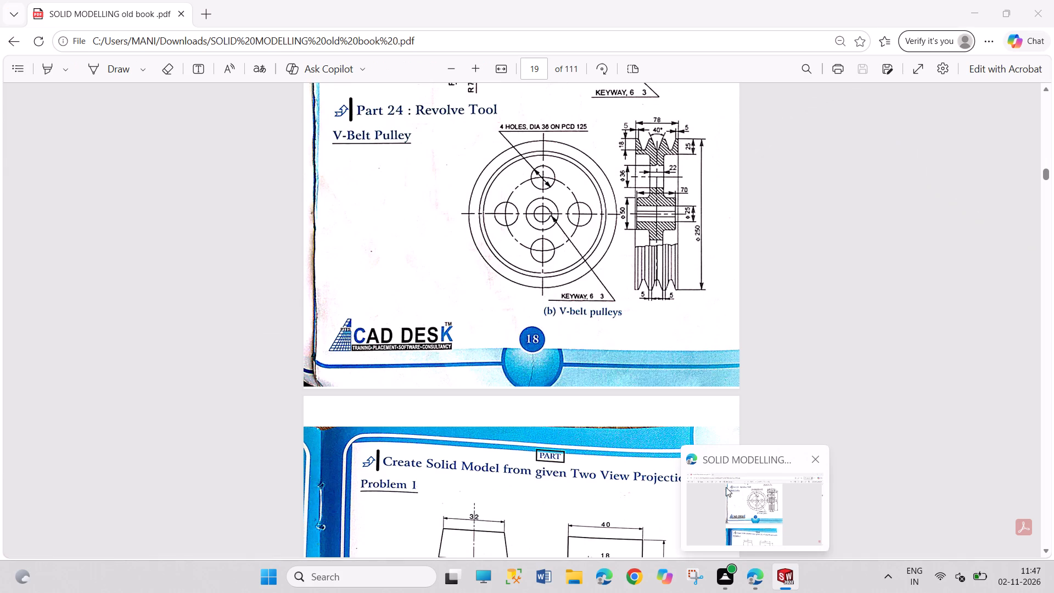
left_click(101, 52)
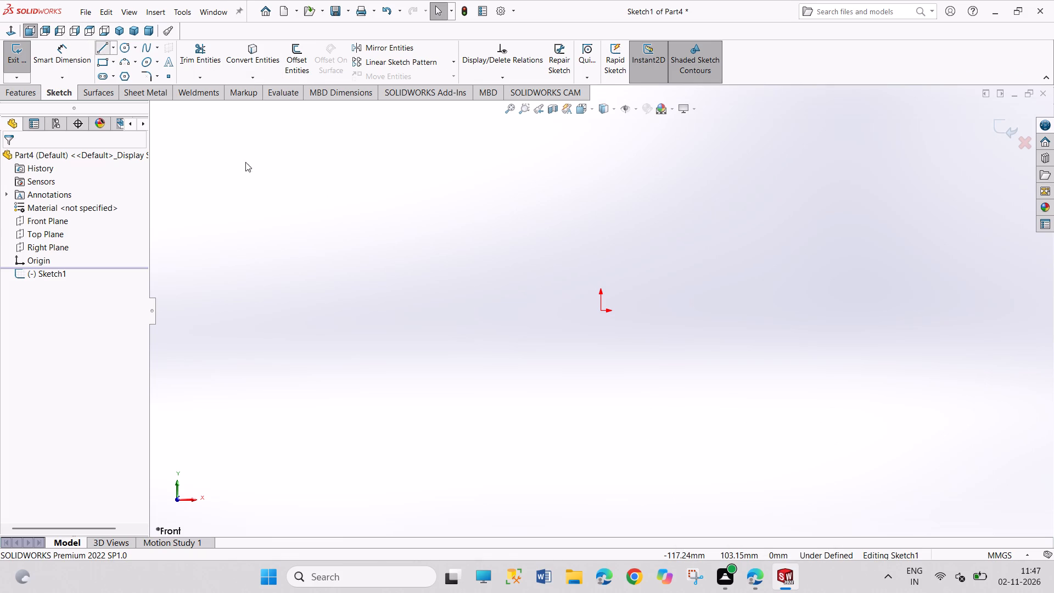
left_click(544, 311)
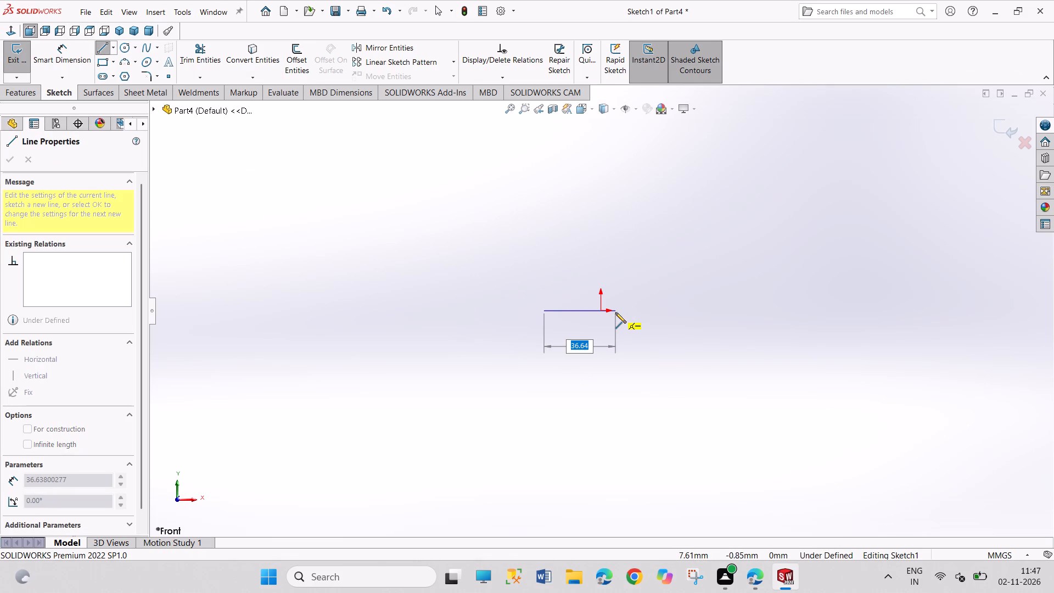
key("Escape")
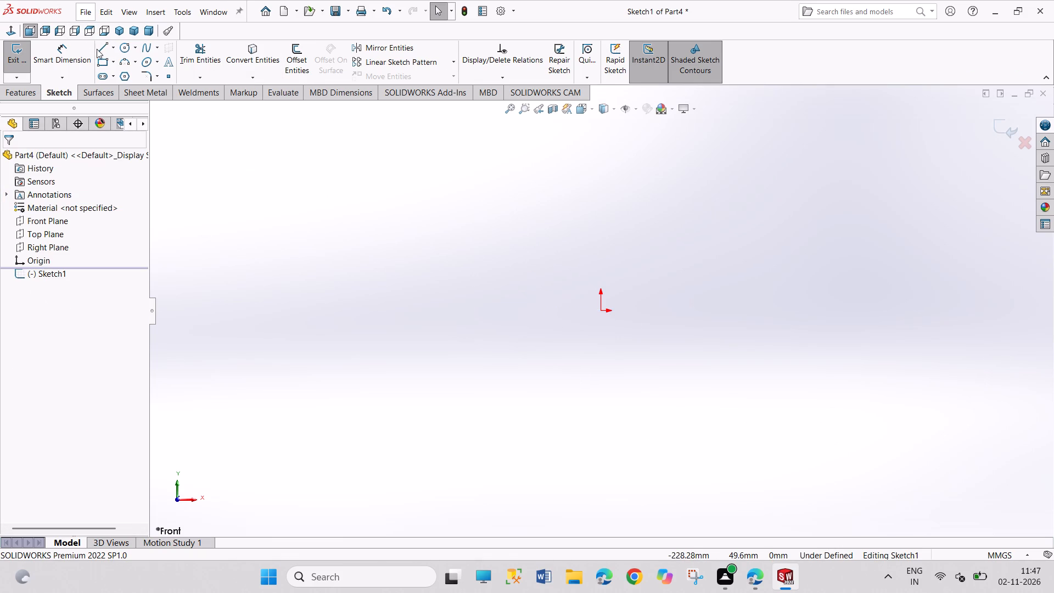
Sketch the hub outline with lines: about 53 mm horizontal just above the origin, about 15 mm up, and a short horizontal return inward.
left_click(98, 49)
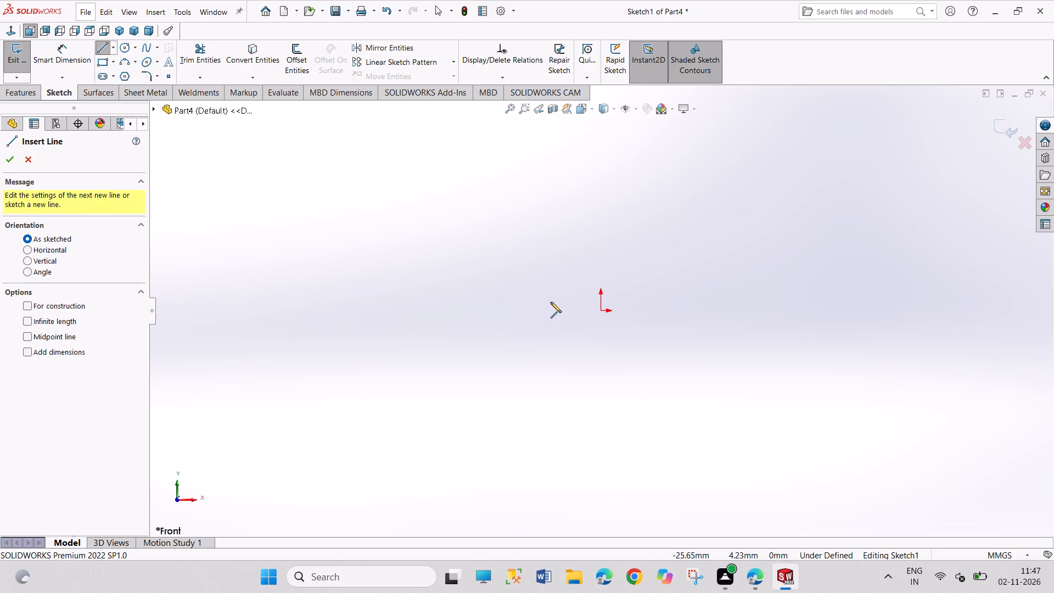
left_click(551, 302)
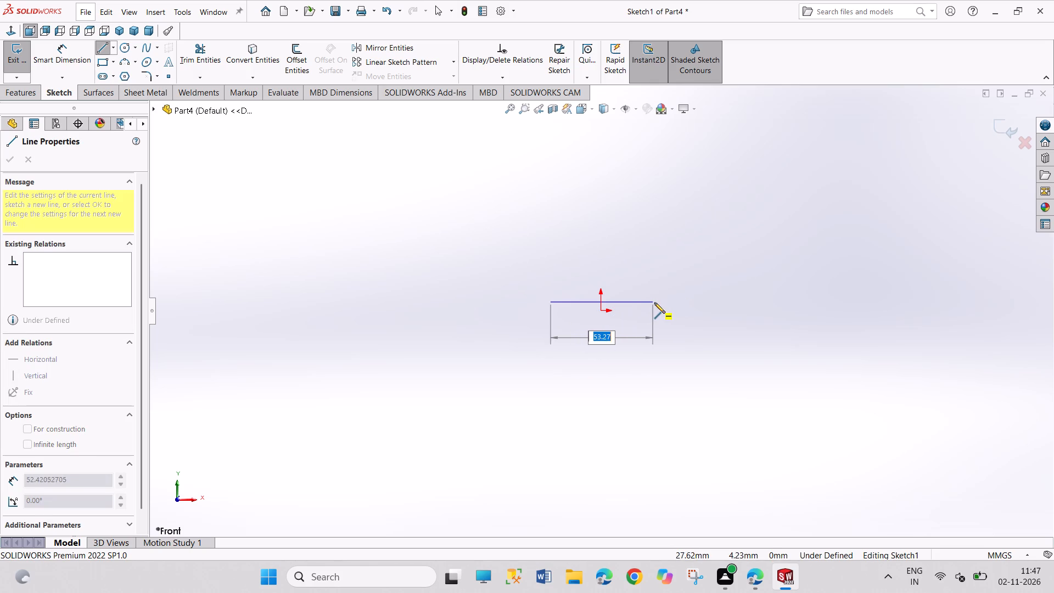
left_click(654, 303)
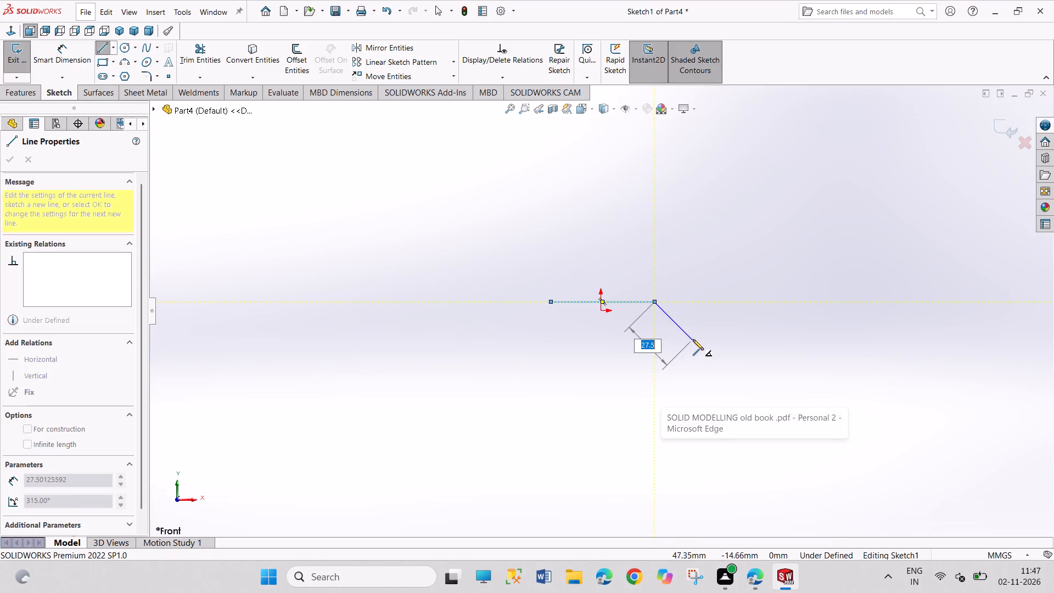
left_click(654, 273)
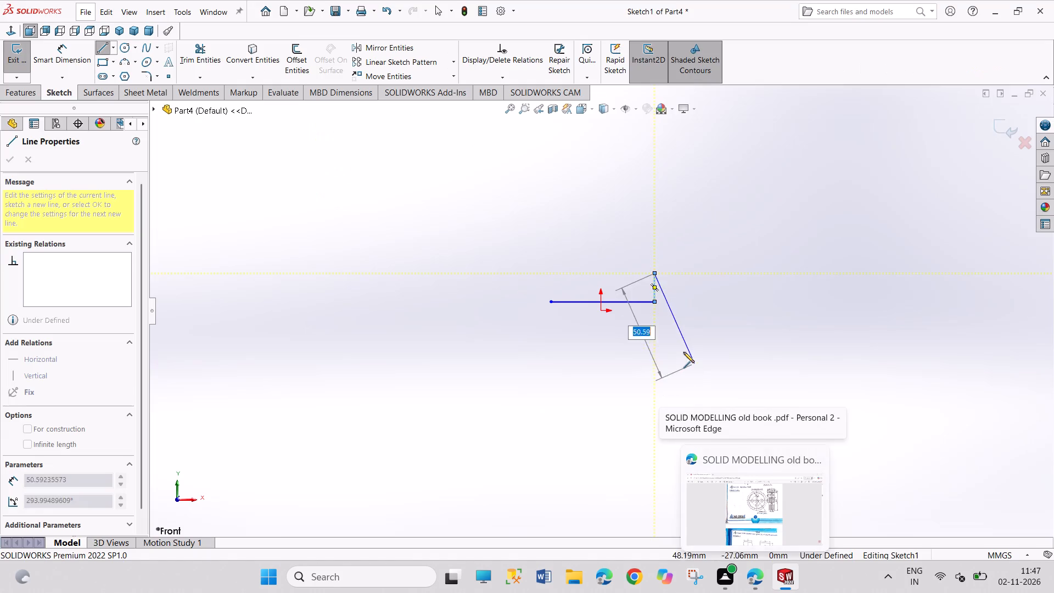
left_click(629, 273)
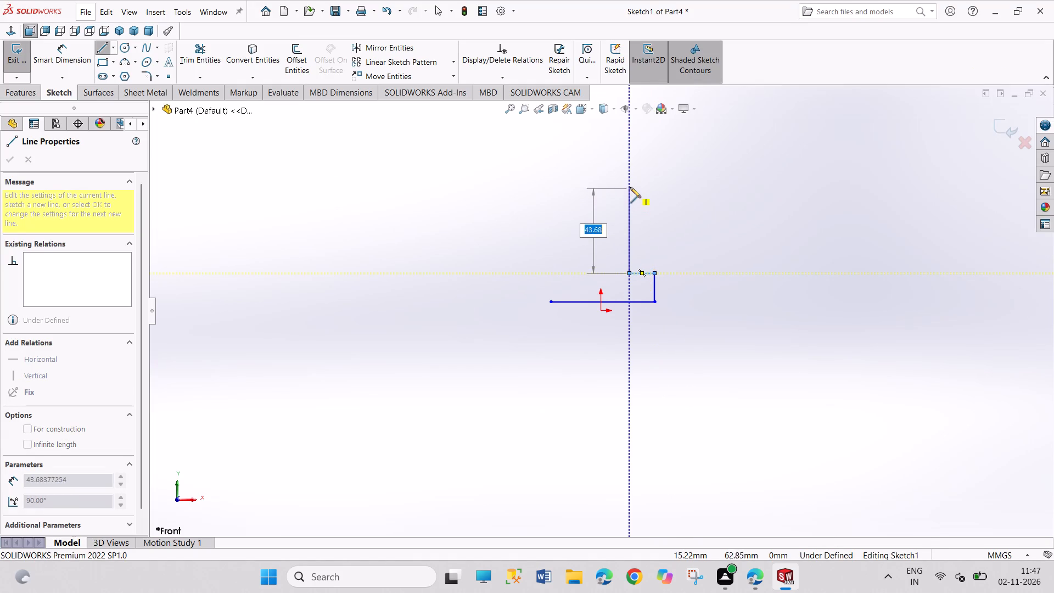
Continue the line chain with the web side about 46 mm up, the rim underside about 23 mm outward, and the rim side about 25 mm up.
left_click(630, 184)
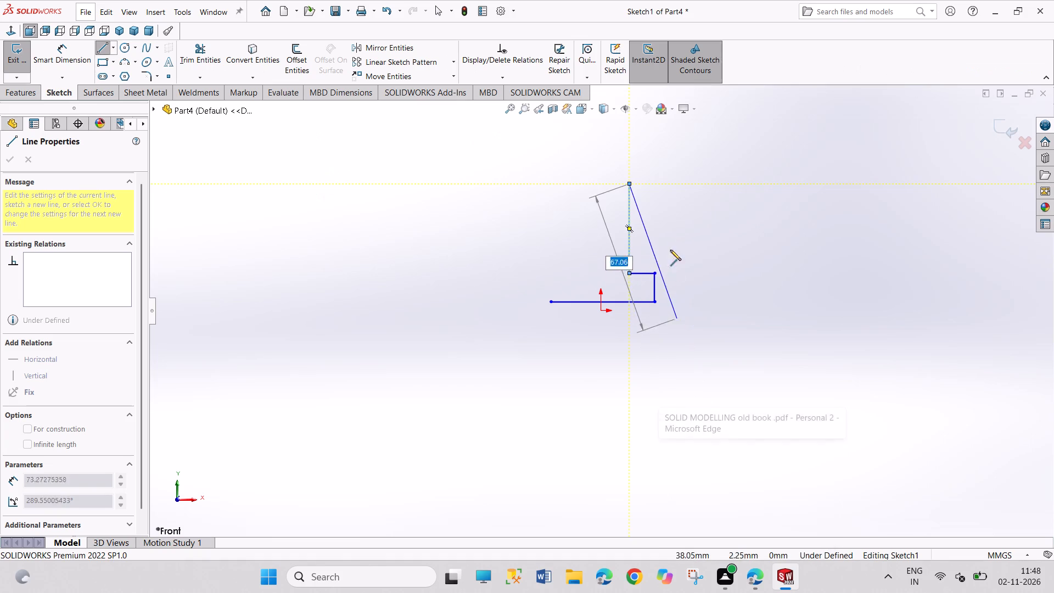
left_click(674, 183)
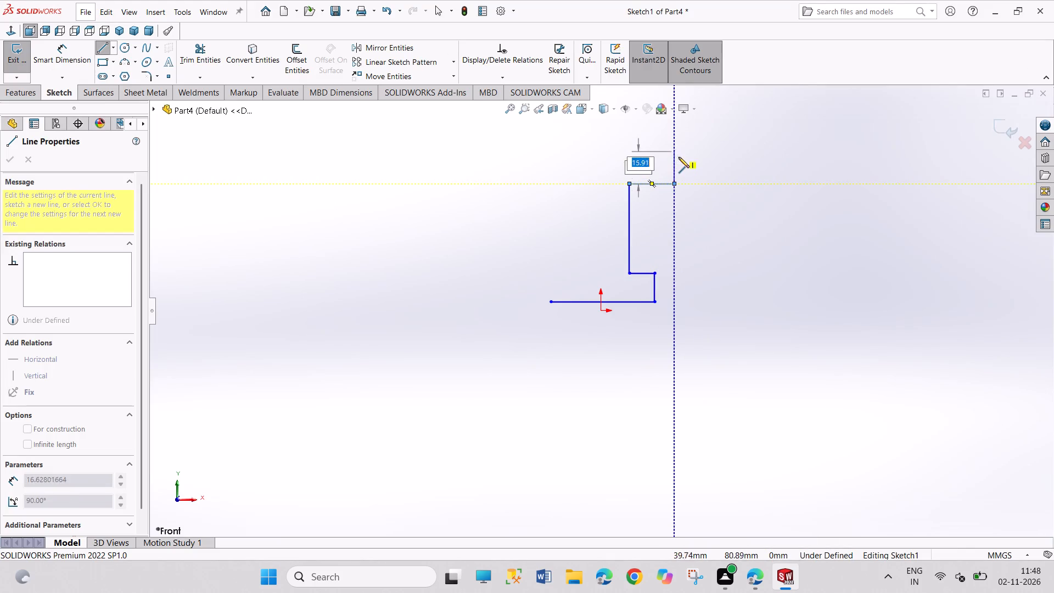
scroll(679, 158, "up", 2)
scroll(641, 194, "down", 3)
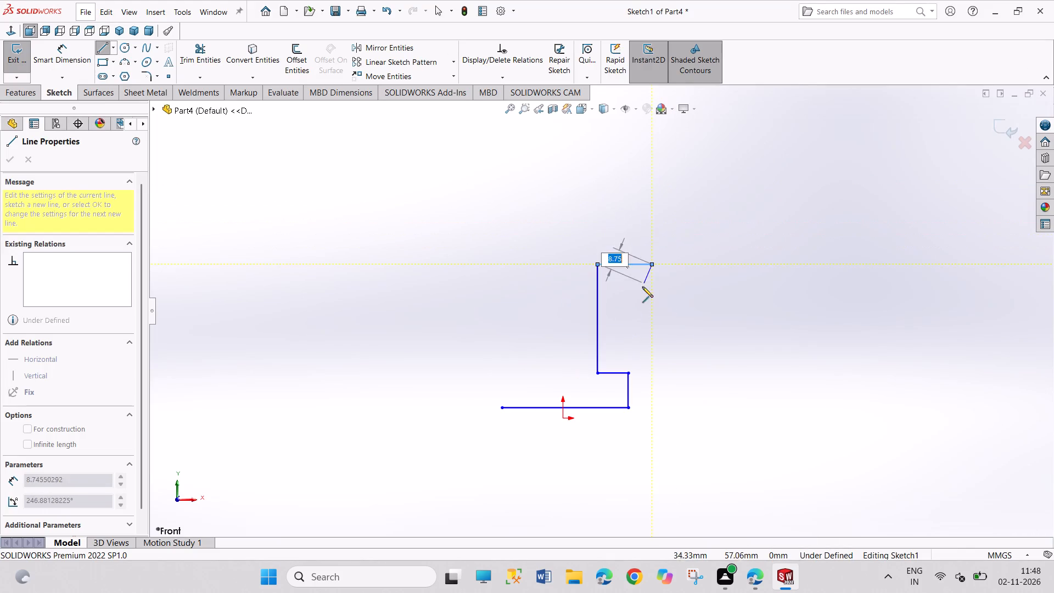
scroll(637, 253, "down", 3)
scroll(649, 254, "up", 2)
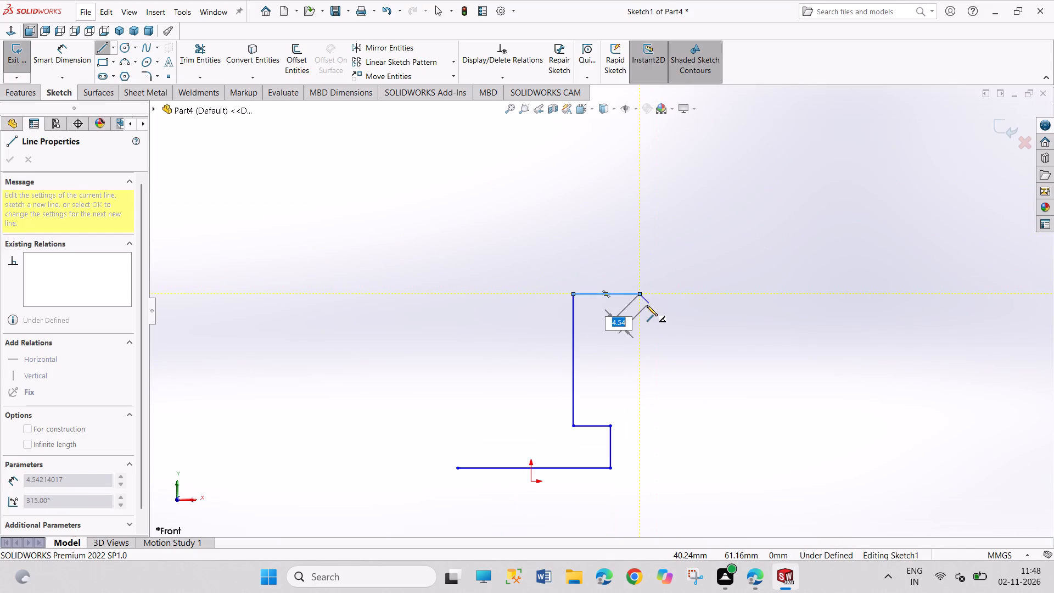
scroll(647, 305, "down", 1)
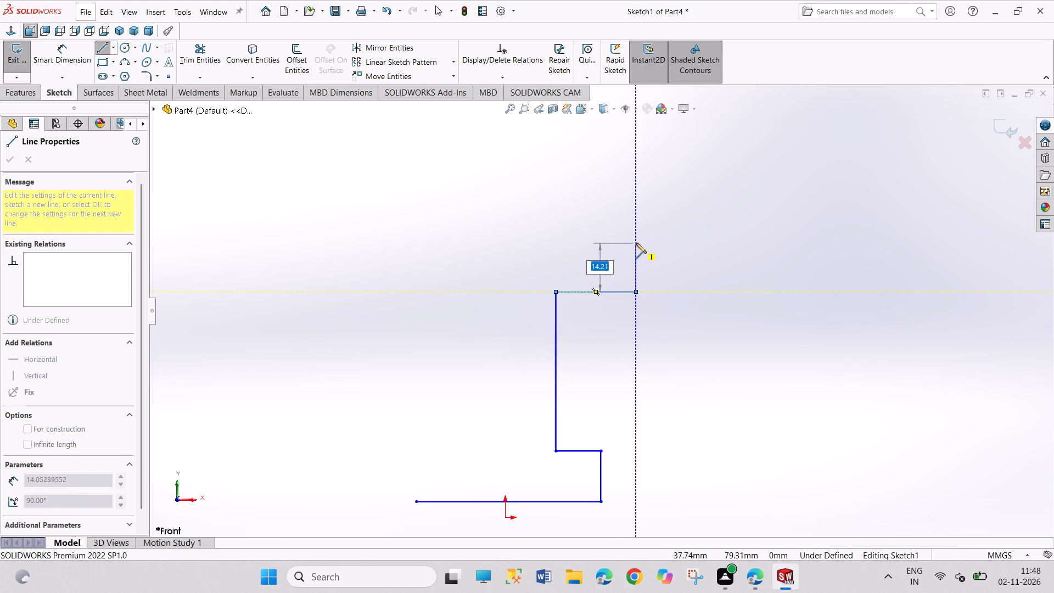
left_click(634, 206)
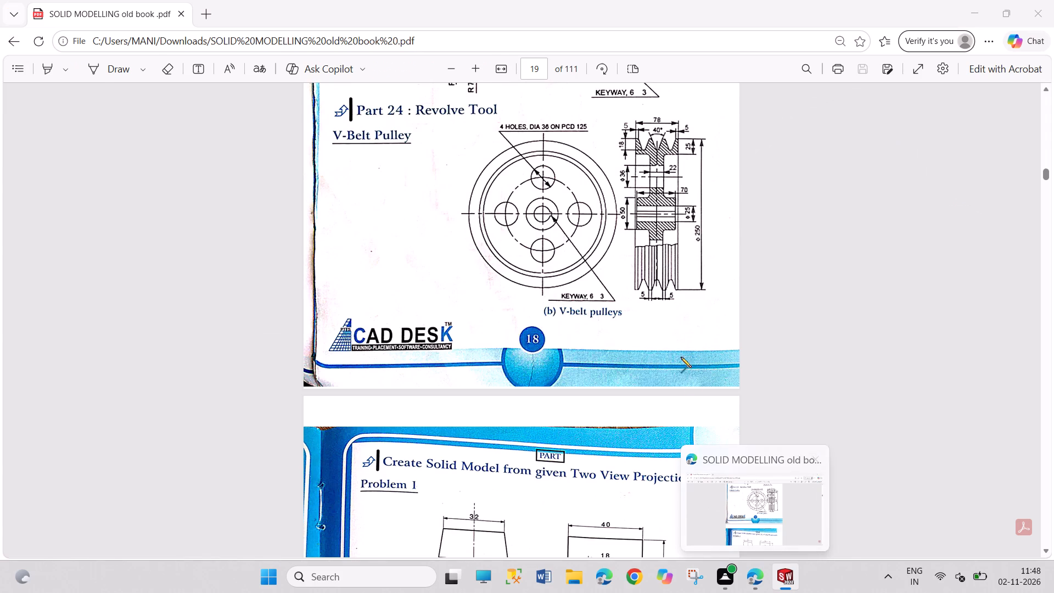
Continue the line chain across the rim's top, forming three sloped-sided grooves about 16 mm deep separated by short flat lands.
left_click(623, 206)
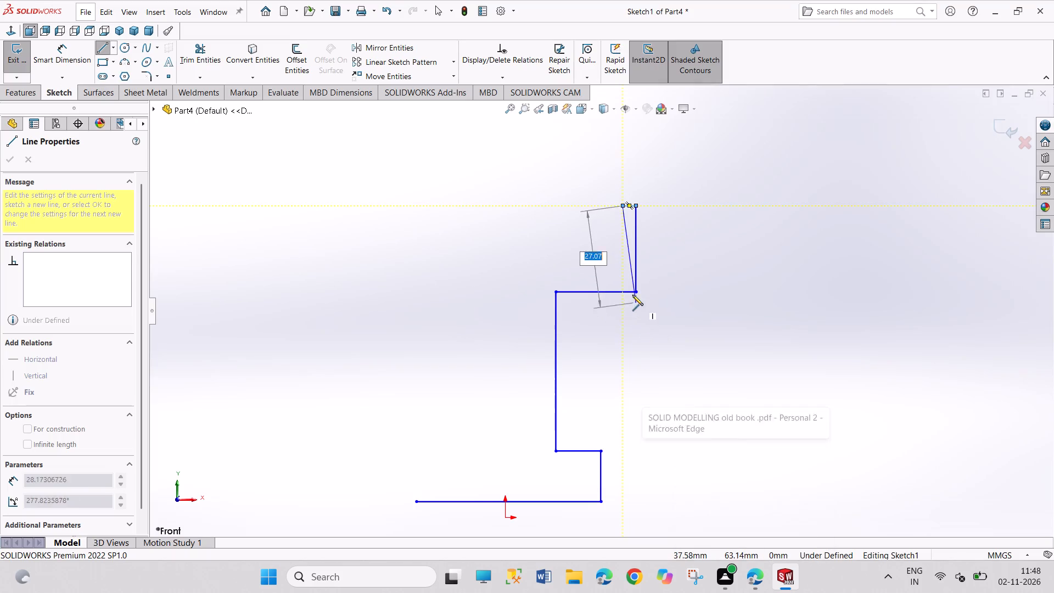
left_click(609, 260)
left_click(591, 260)
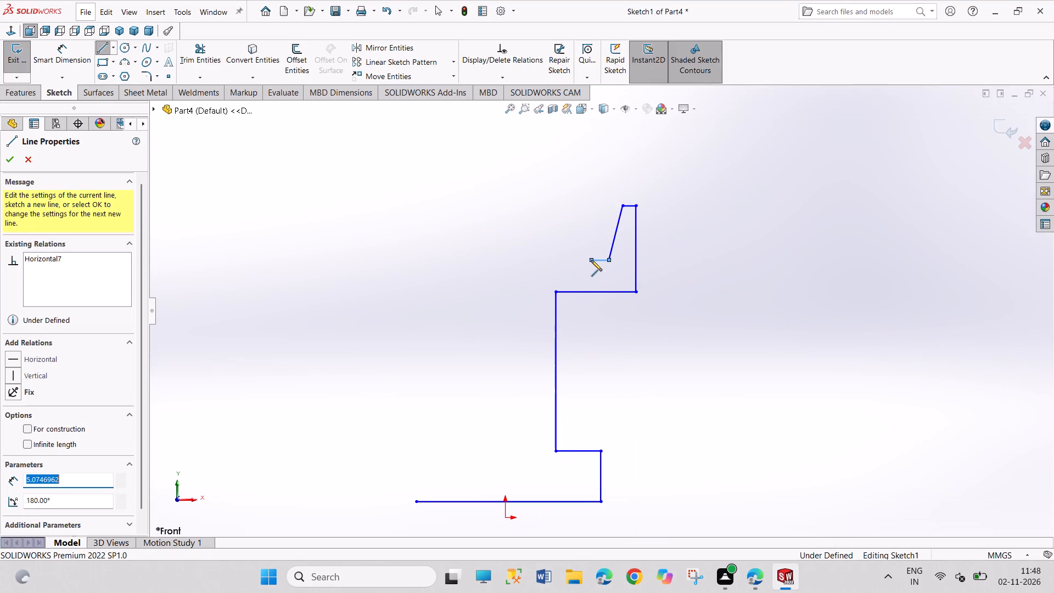
left_click(576, 204)
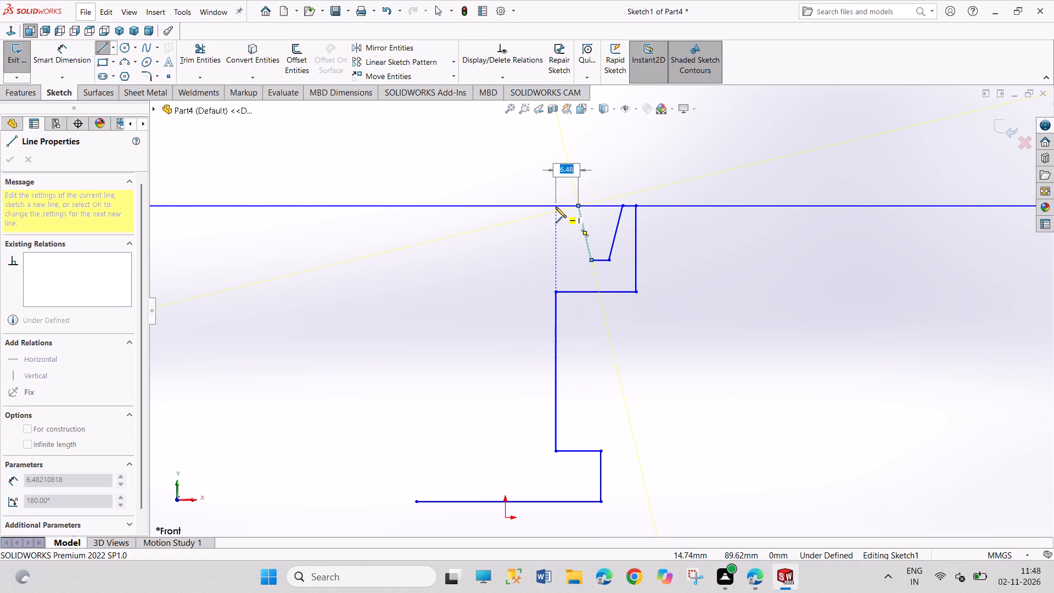
left_click(551, 207)
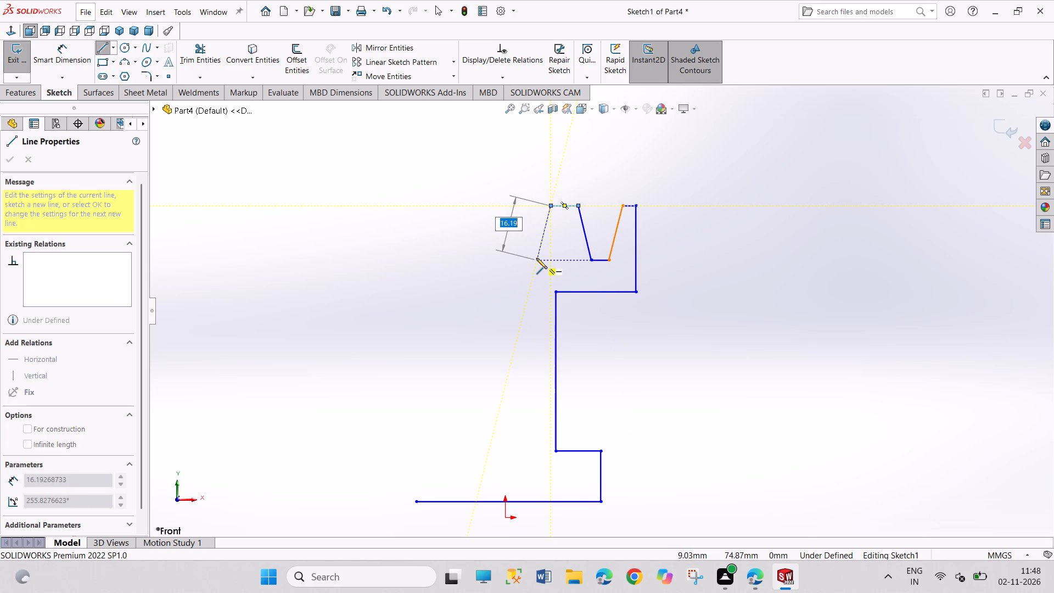
left_click(536, 258)
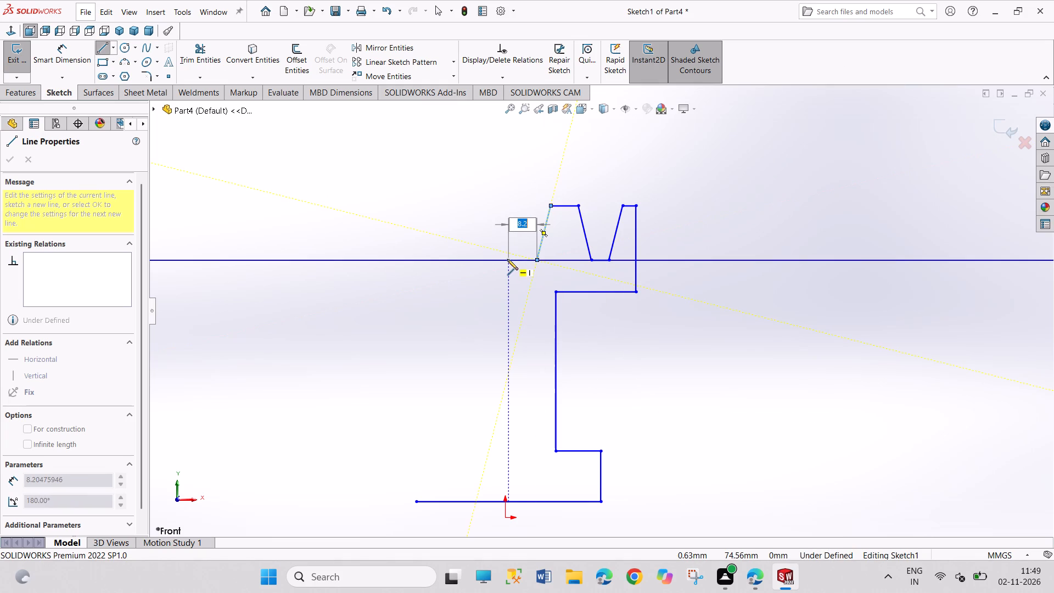
left_click(496, 259)
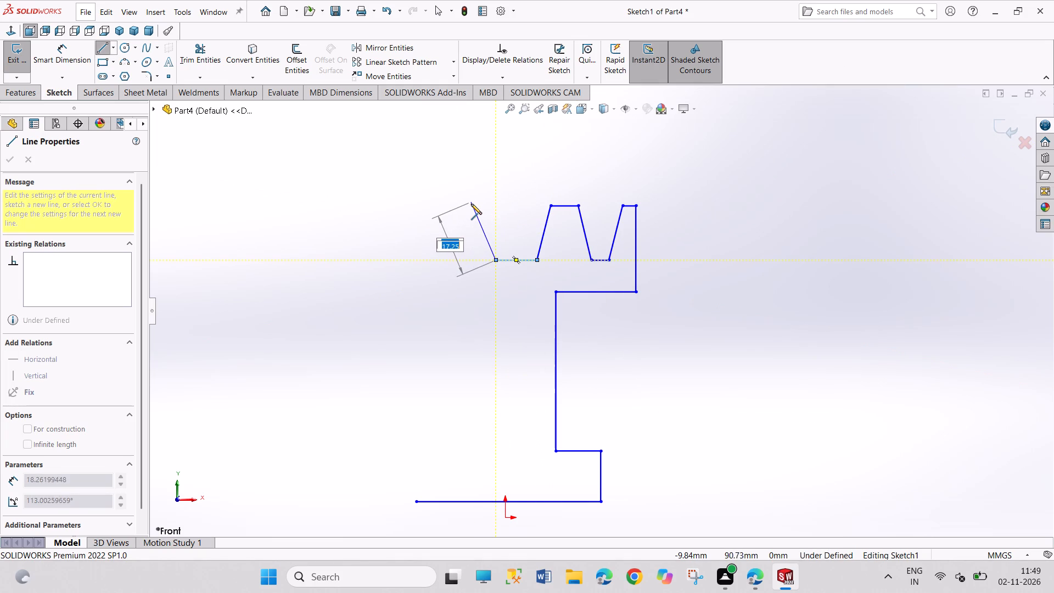
left_click(471, 205)
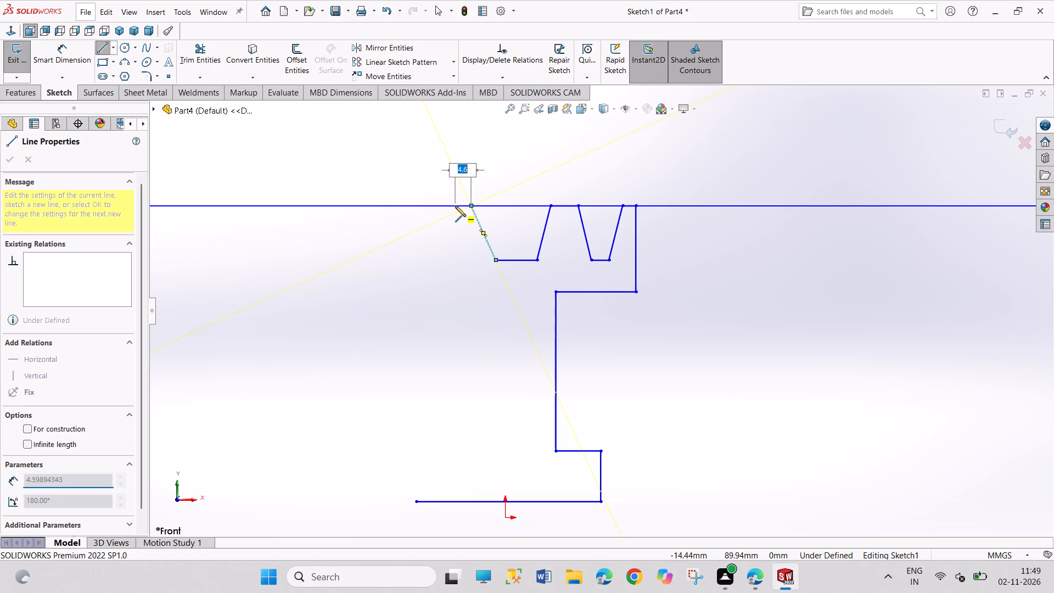
left_click(449, 206)
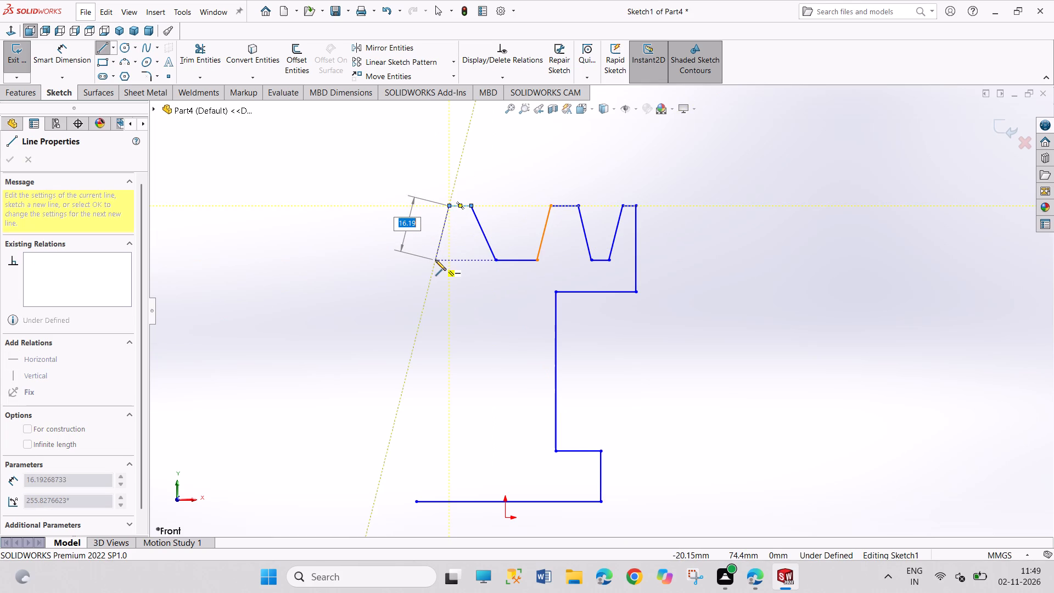
left_click(435, 260)
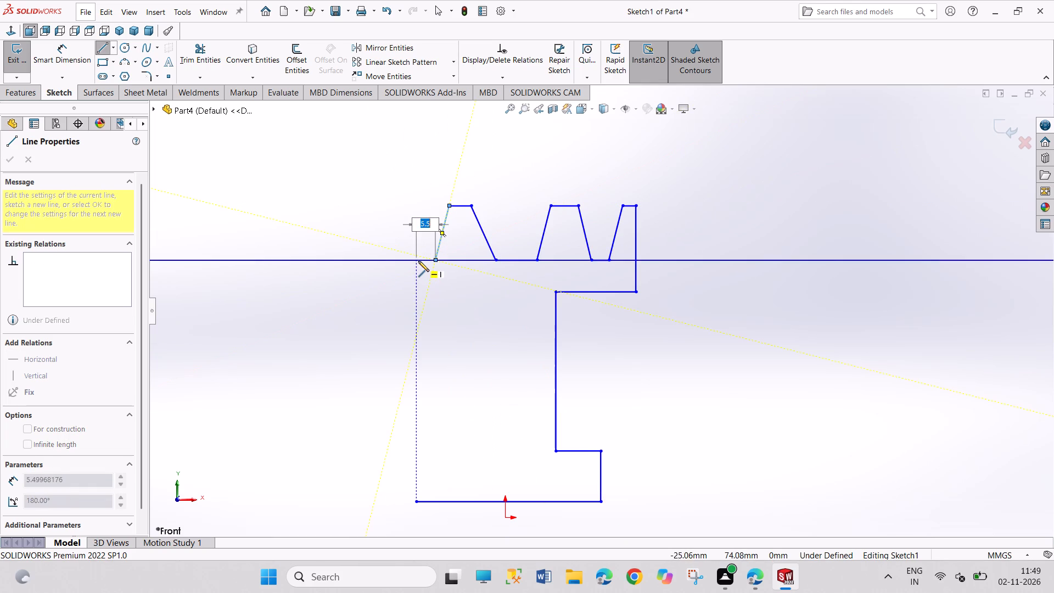
left_click(418, 261)
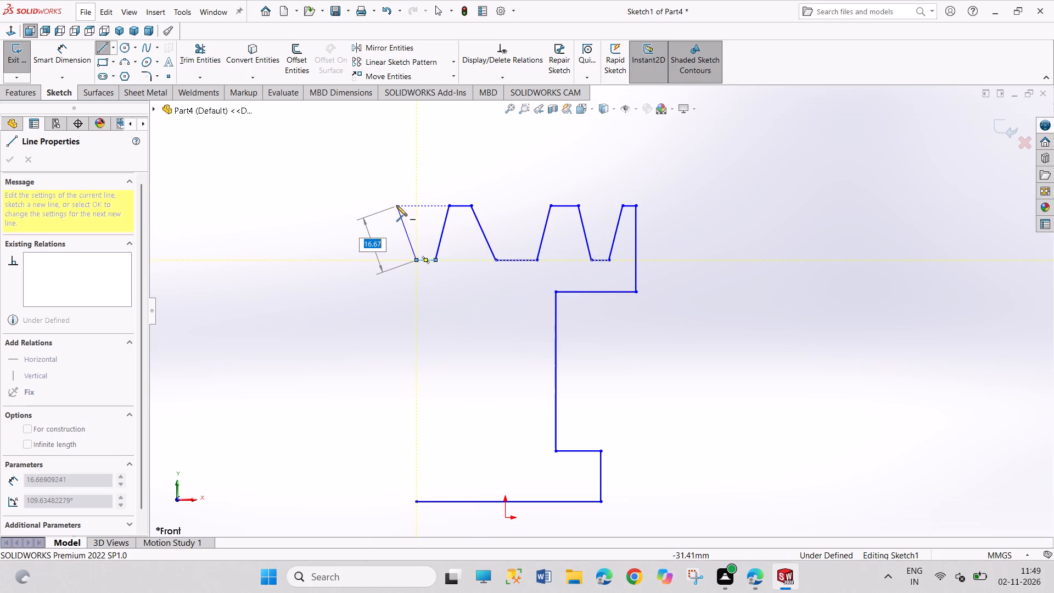
left_click(396, 205)
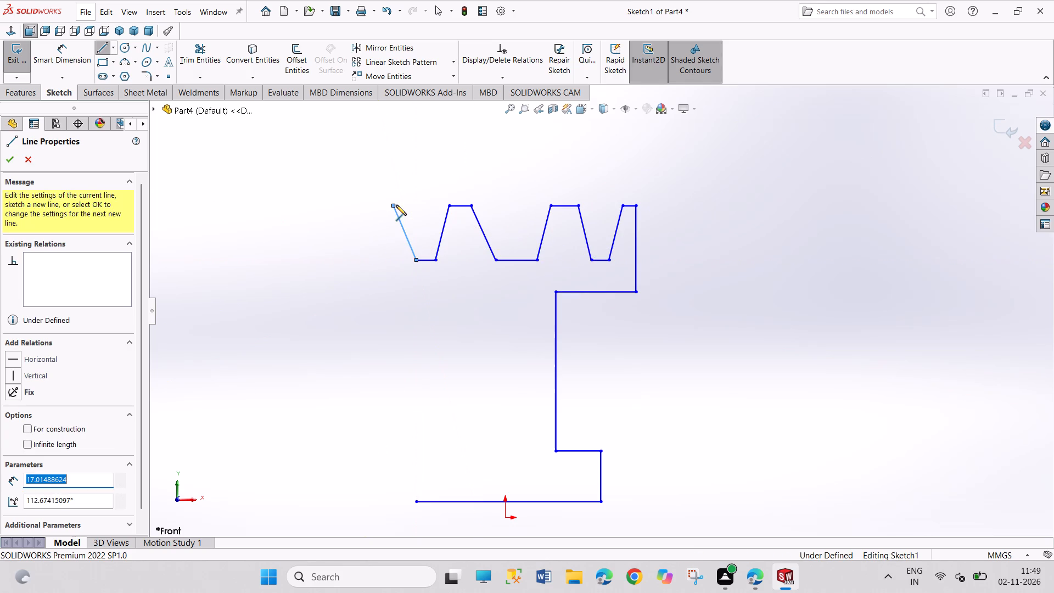
left_click(368, 206)
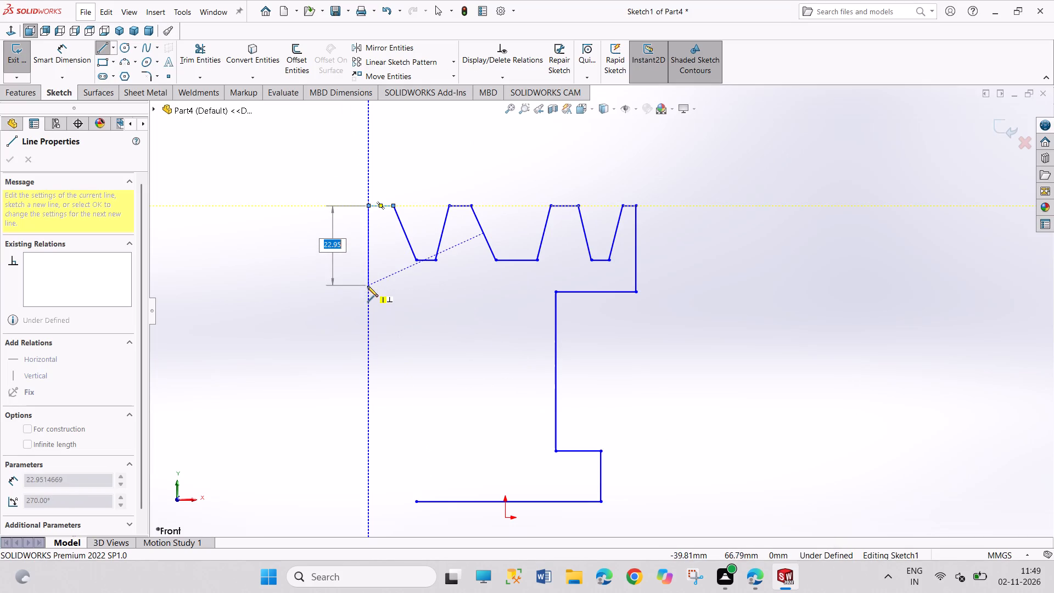
Close the profile with the opposite rim side about 25 mm down, underside about 25 mm inward, web side about 46 mm down, and hub end.
left_click(367, 293)
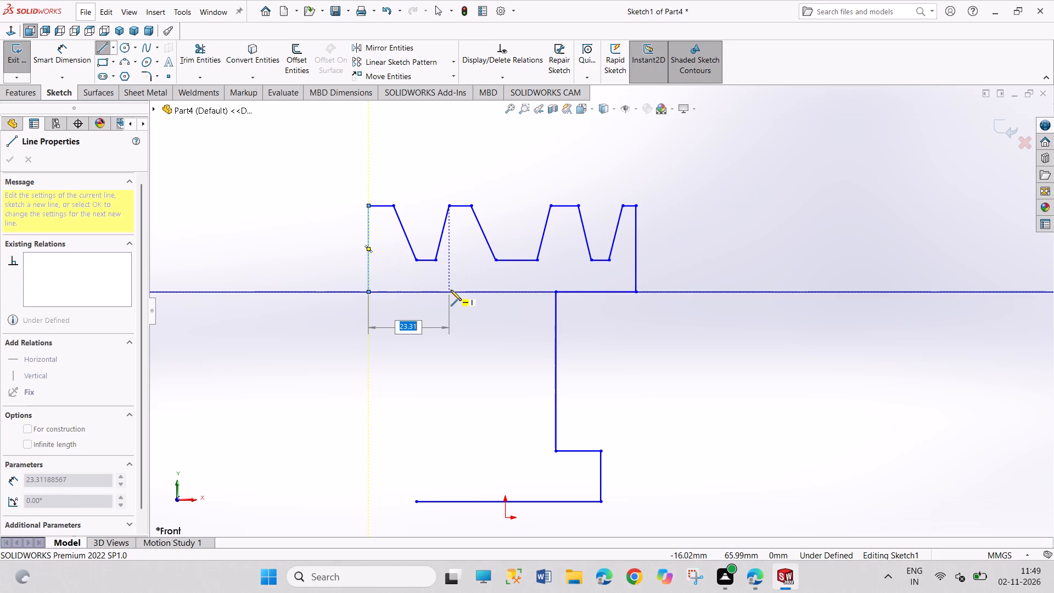
left_click(455, 290)
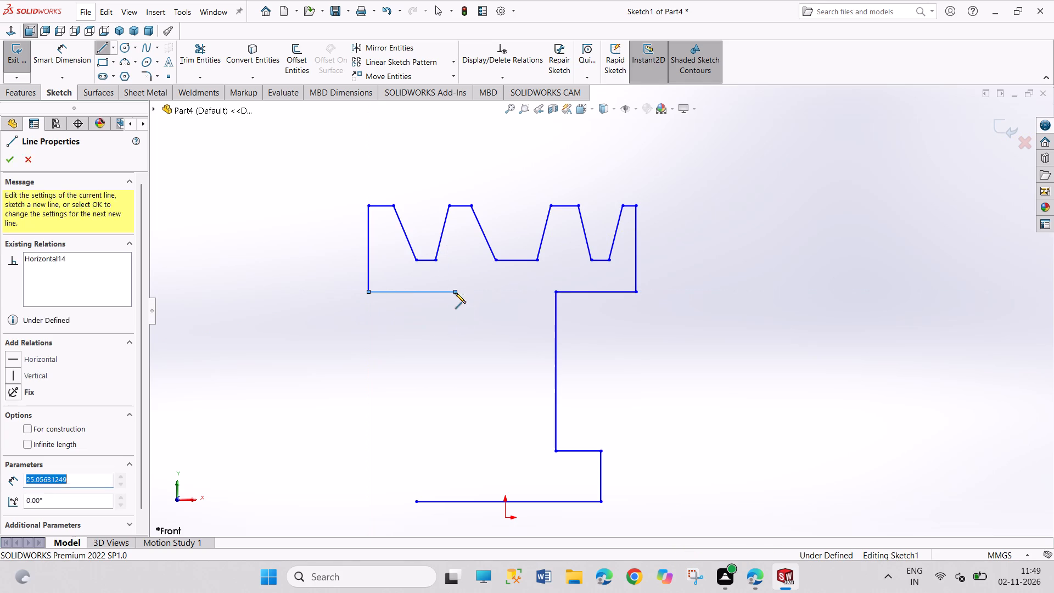
left_click(453, 452)
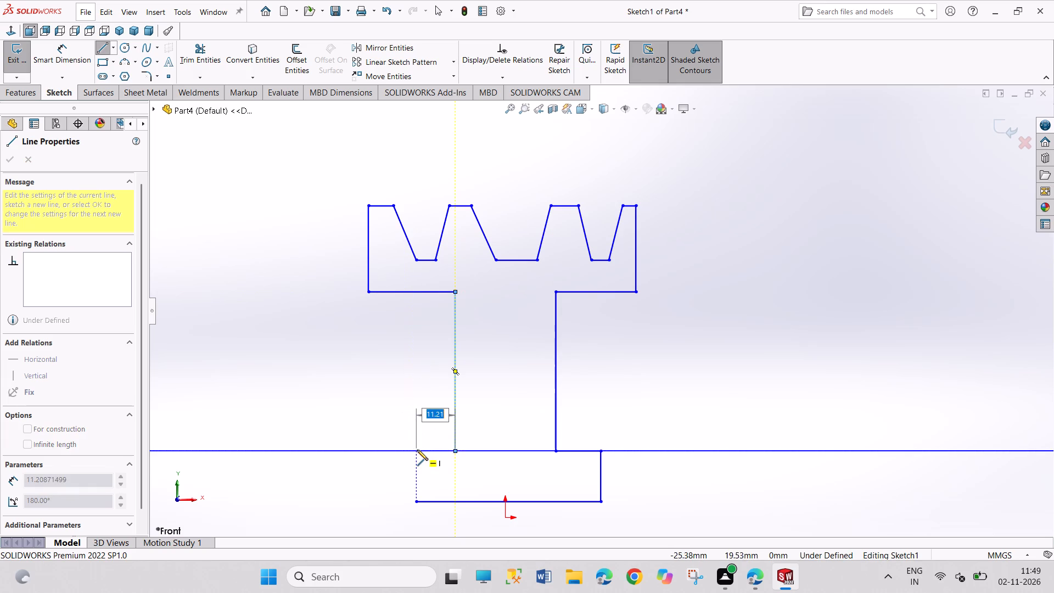
left_click(417, 450)
left_click(417, 503)
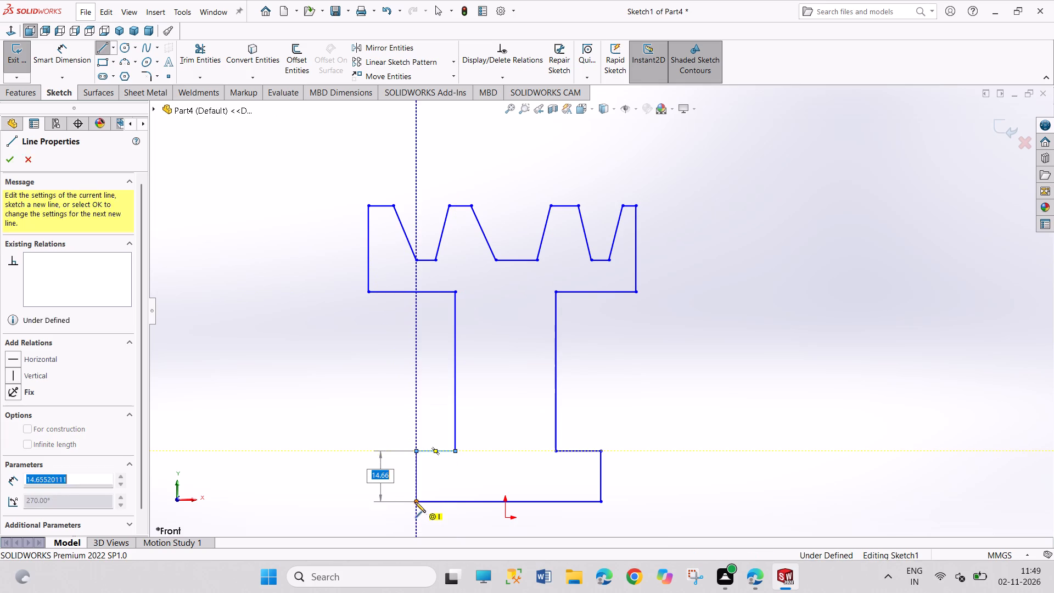
right_click(345, 445)
left_click(377, 454)
Sketch a vertical construction line about 110 mm long from the origin up through the middle of the profile.
right_click_drag(768, 365, 697, 359)
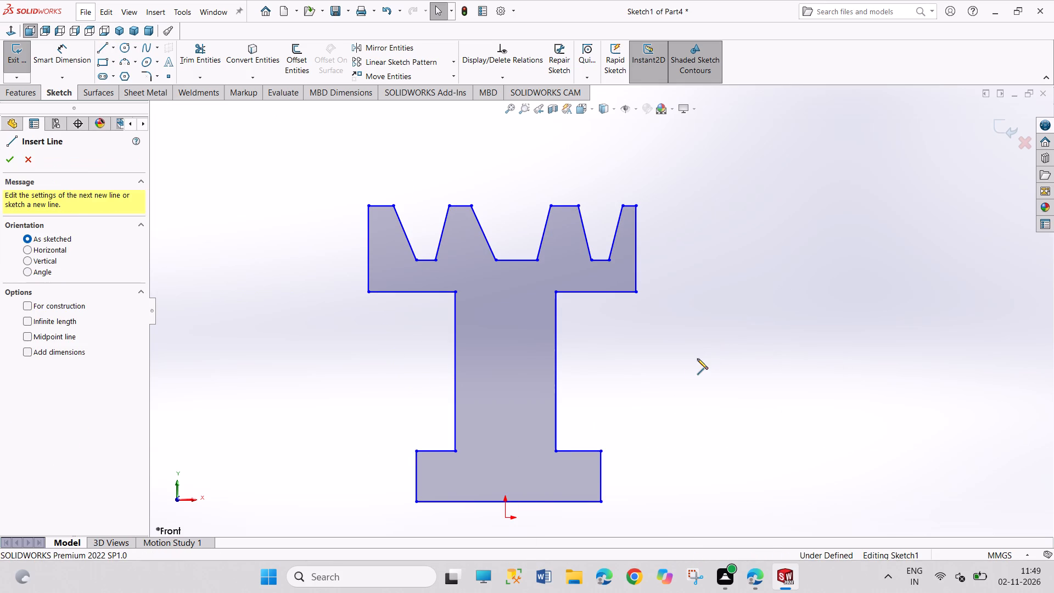
left_click(63, 307)
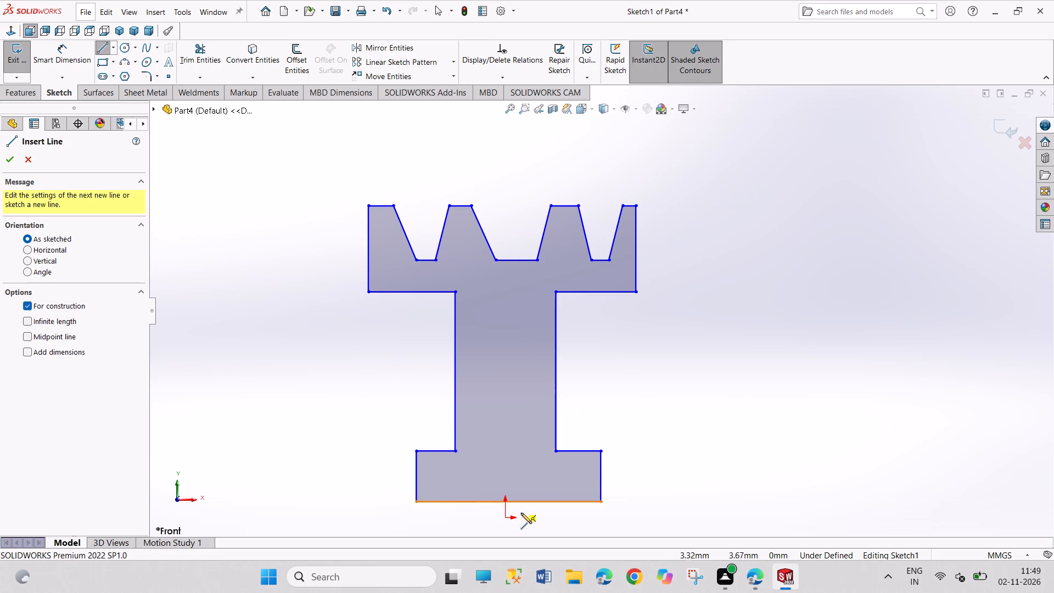
left_click(506, 519)
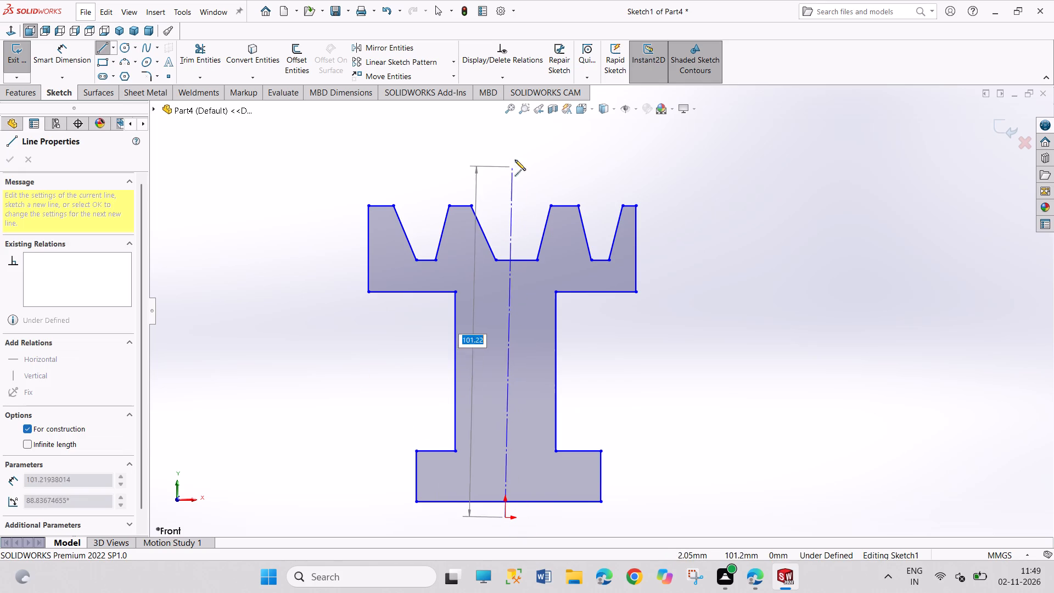
left_click(508, 136)
right_click(553, 138)
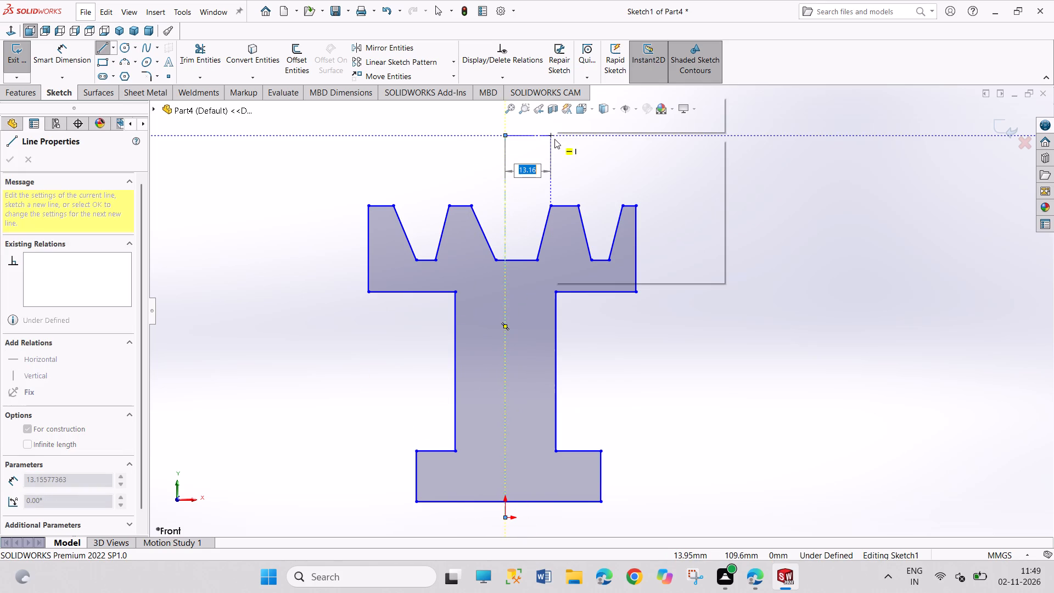
left_click(574, 146)
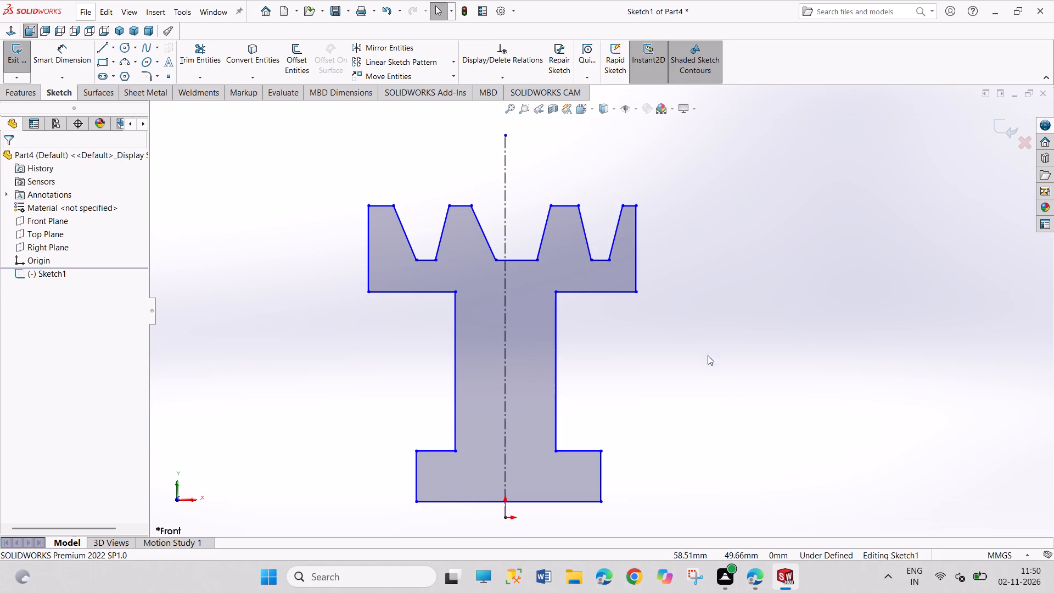
Switch to the PDF book and examine the enlarged V-Belt Pulley drawing for its hub, web, rim and groove dimensions.
scroll(672, 389, "up", 2)
scroll(573, 473, "down", 1)
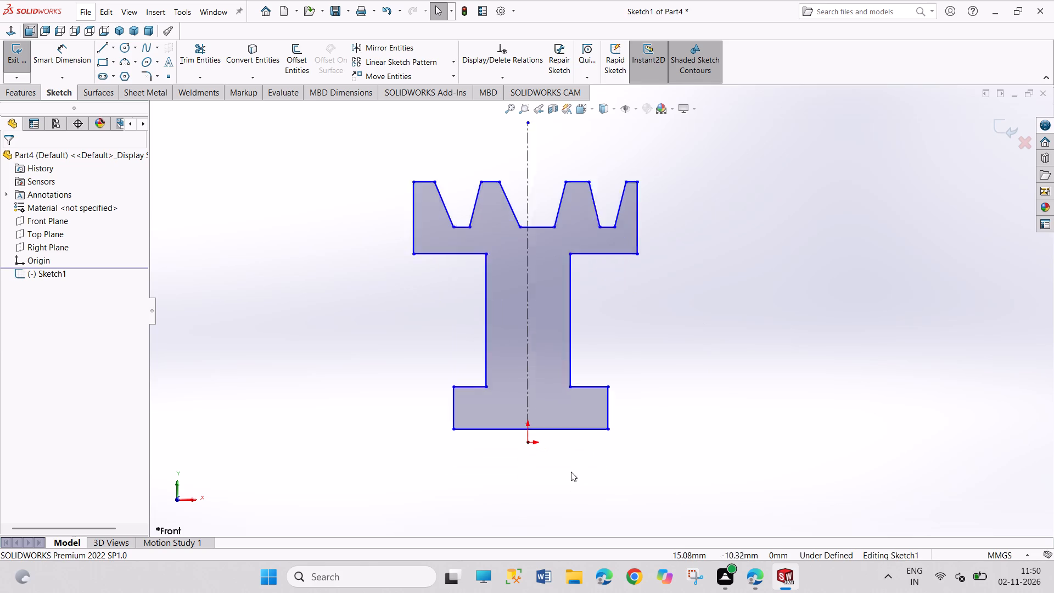
scroll(571, 472, "down", 2)
scroll(569, 400, "down", 1)
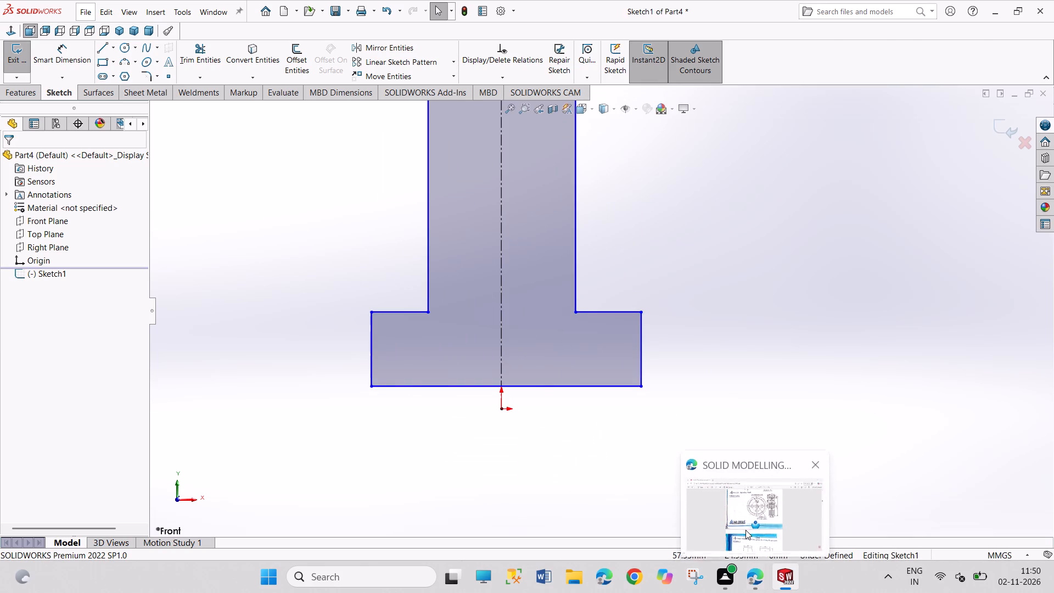
left_click(745, 527)
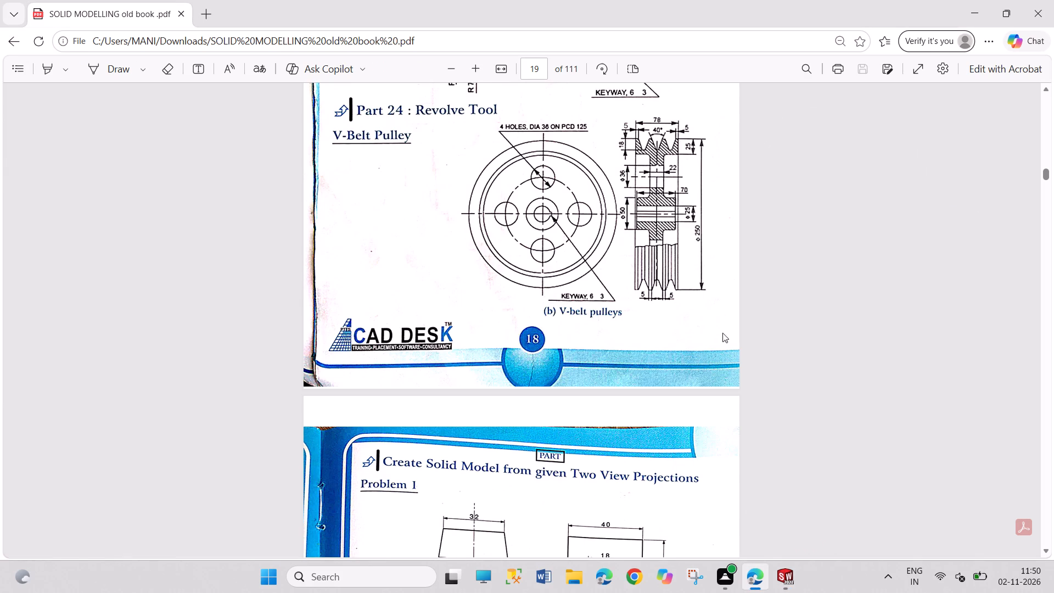
scroll(703, 259, "up", 2)
triple_click(473, 71)
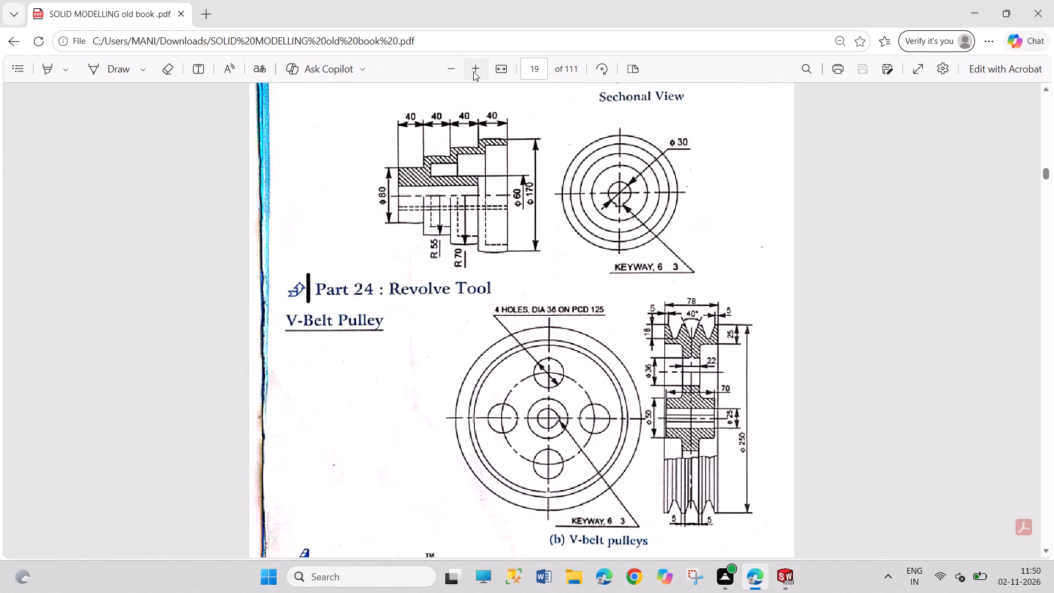
left_click(483, 76)
left_click(483, 76)
scroll(771, 396, "down", 3)
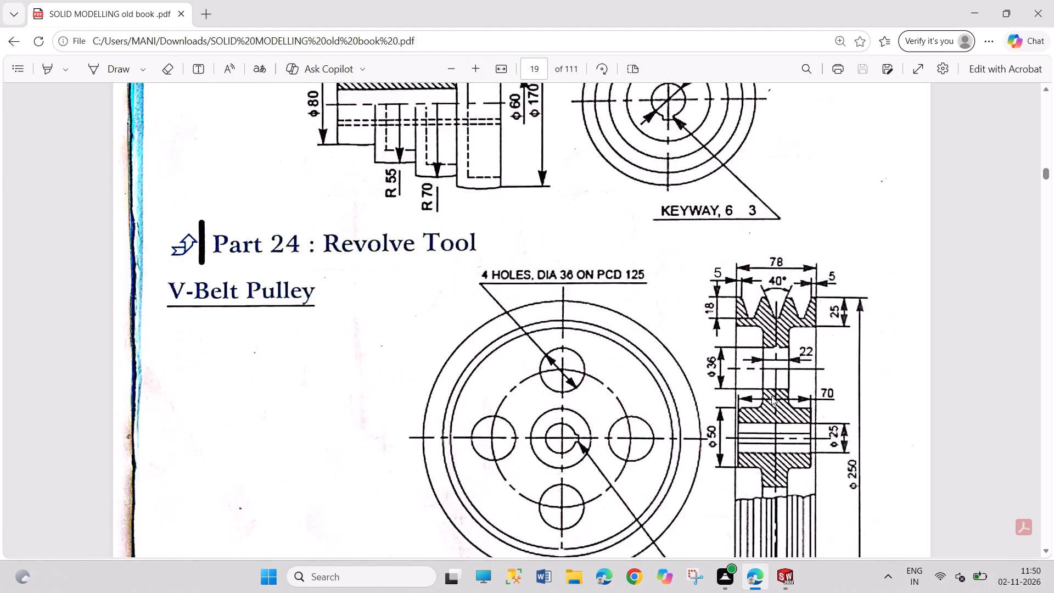
scroll(771, 396, "down", 1)
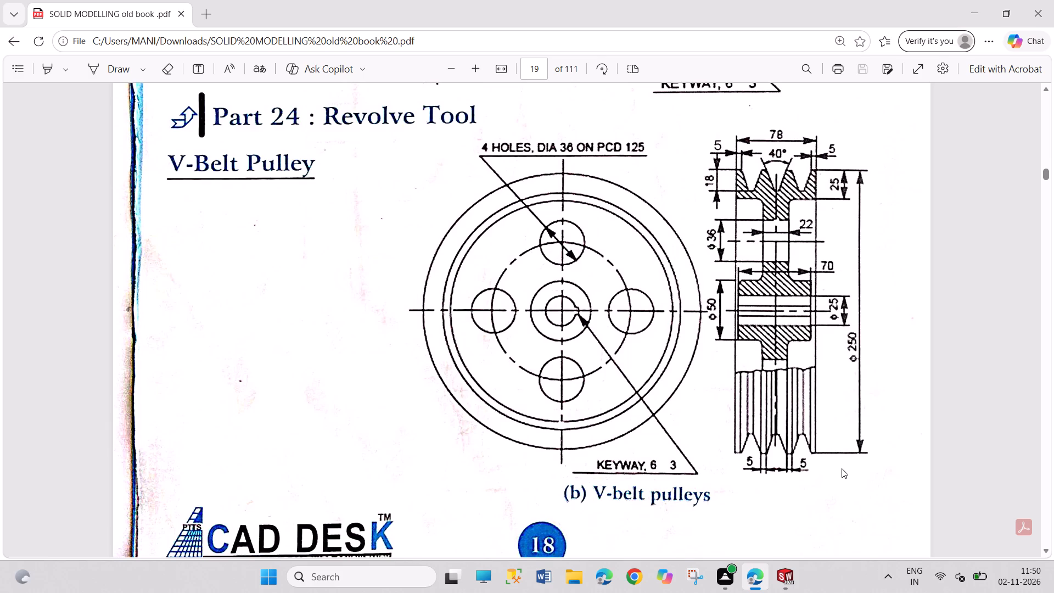
Return to SOLIDWORKS and dimension the hub's bottom line 12.5 mm from the origin.
left_click(801, 592)
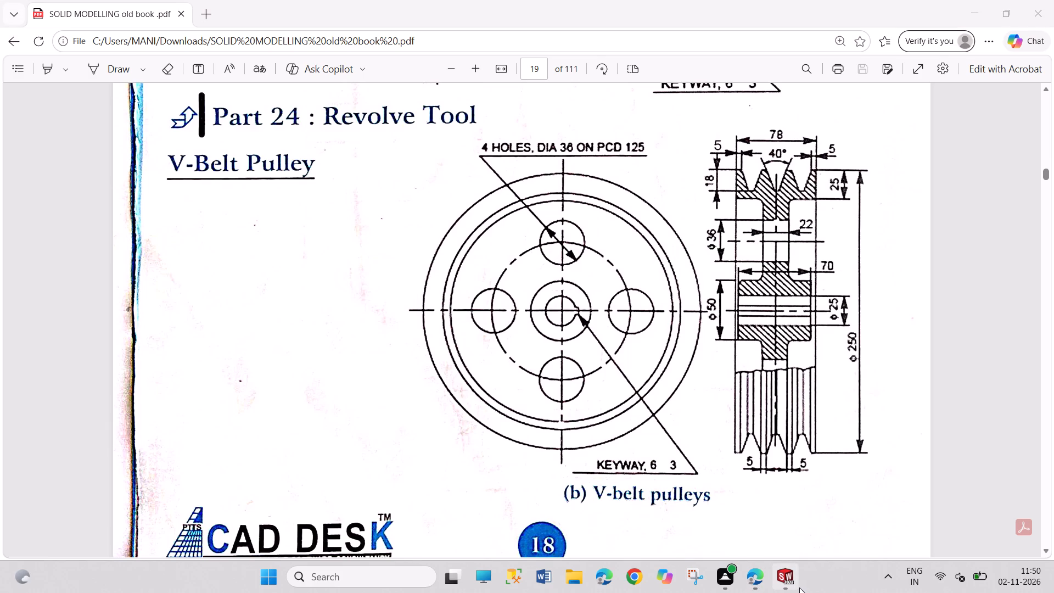
left_click(789, 588)
right_click_drag(649, 471, 646, 412)
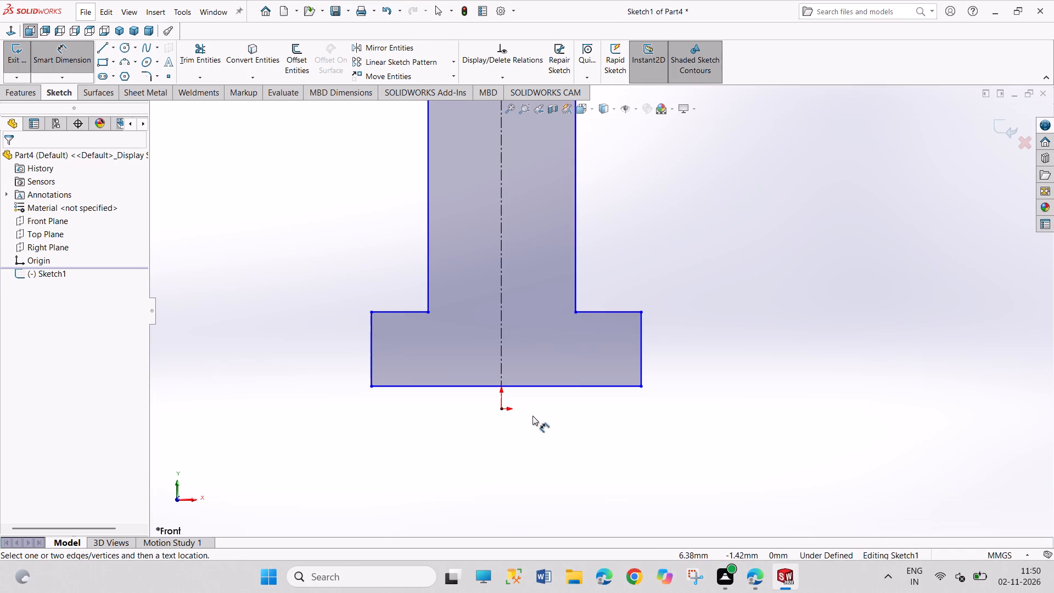
left_click(502, 410)
left_click_drag(559, 388, 563, 393)
left_click(575, 437)
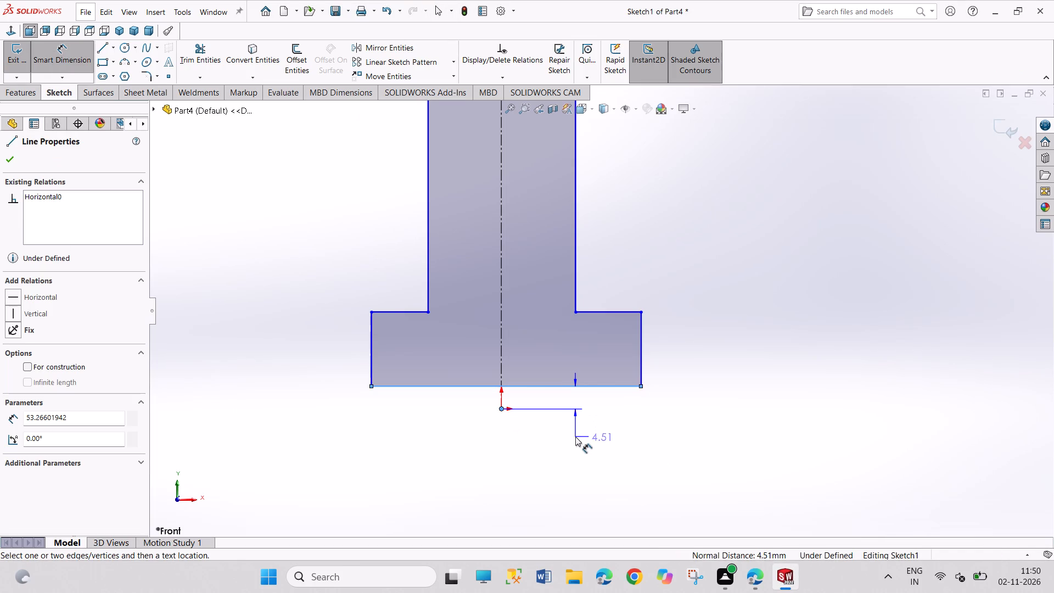
type("12.5")
key("Return")
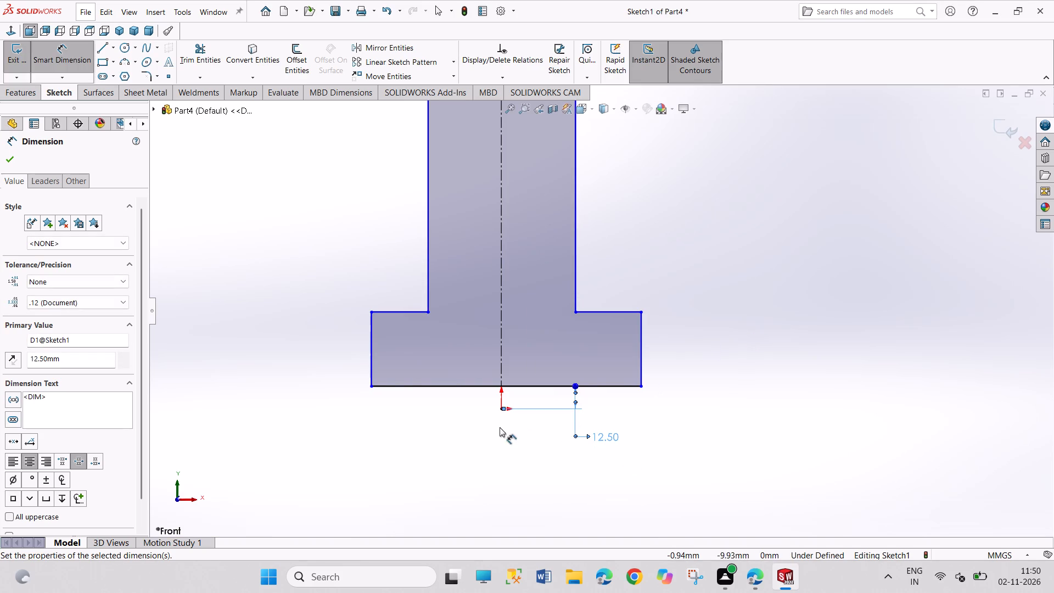
Dimension the hub's right-hand upper line 25 mm from the origin.
left_click(500, 408)
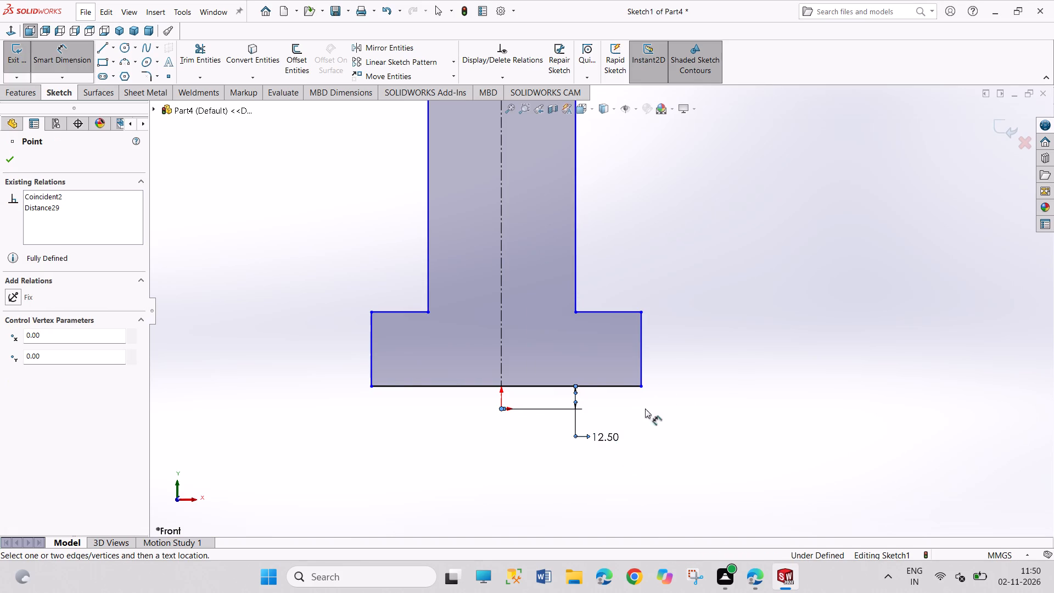
left_click(627, 313)
left_click(734, 346)
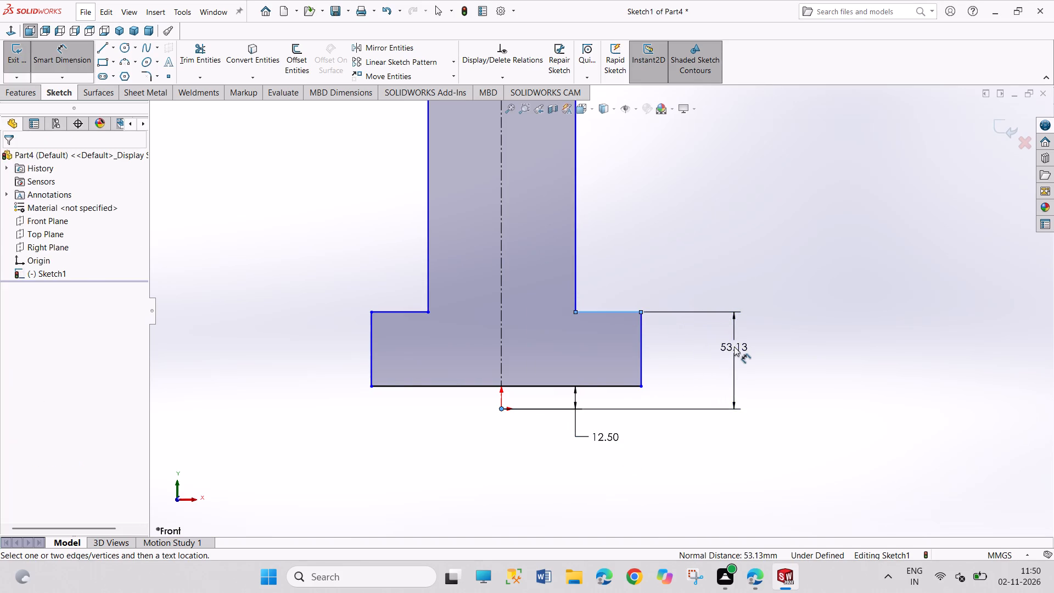
type("25")
key("Return")
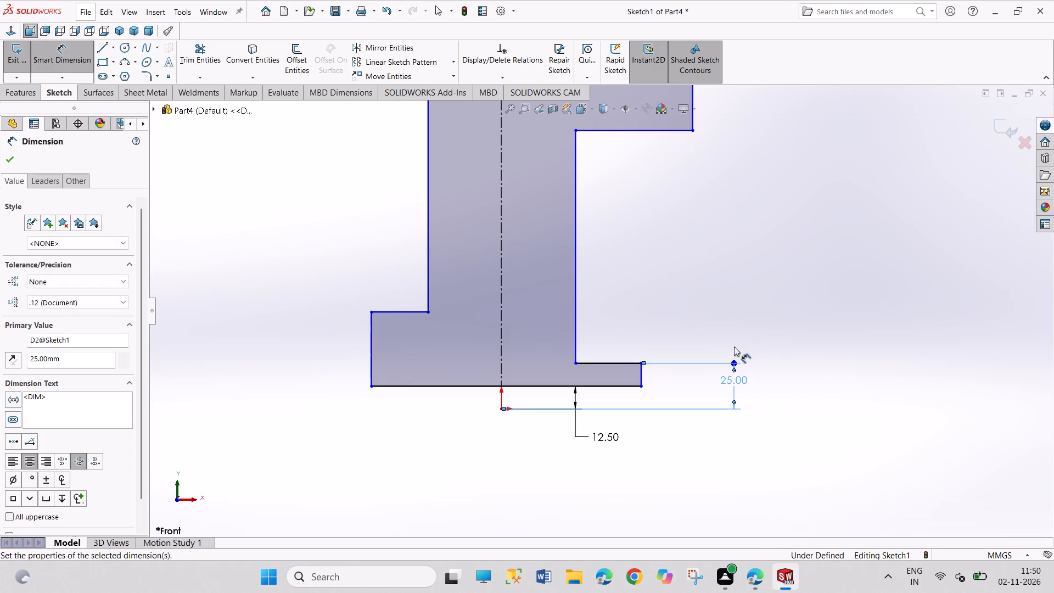
right_click(782, 284)
left_click(805, 317)
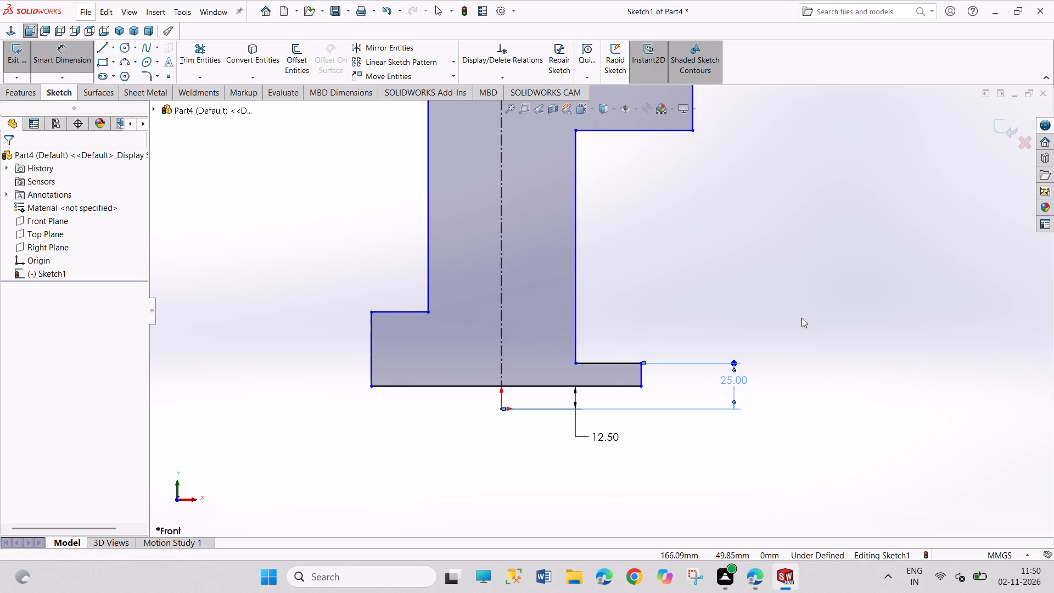
Make the hub's two upper lines, on either side of the web, collinear.
left_click(604, 364)
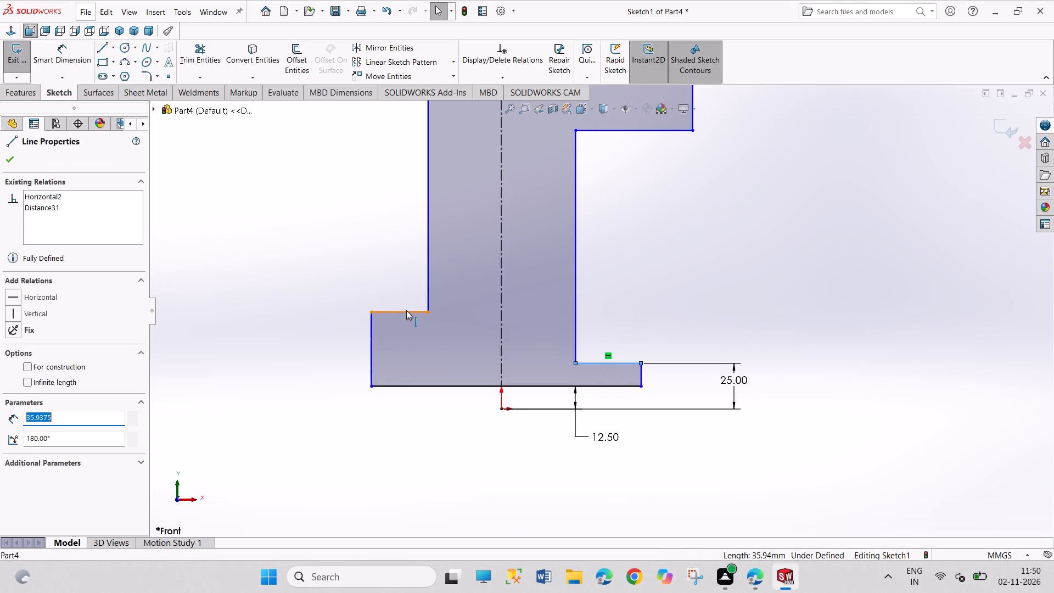
left_click(406, 310, "ctrl")
left_click(440, 259)
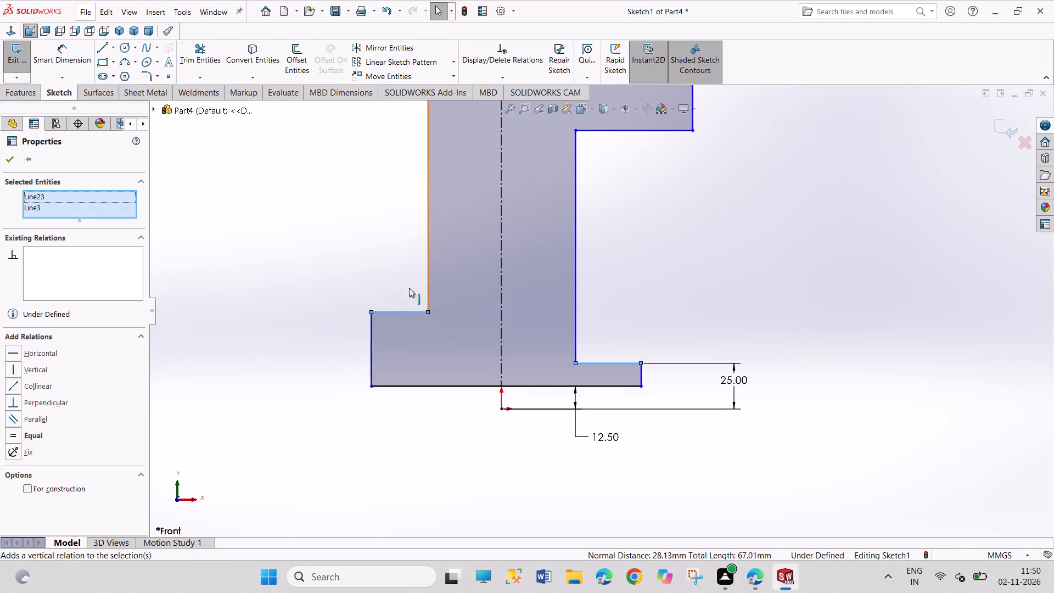
left_click(36, 386)
left_click_drag(262, 293, 293, 367)
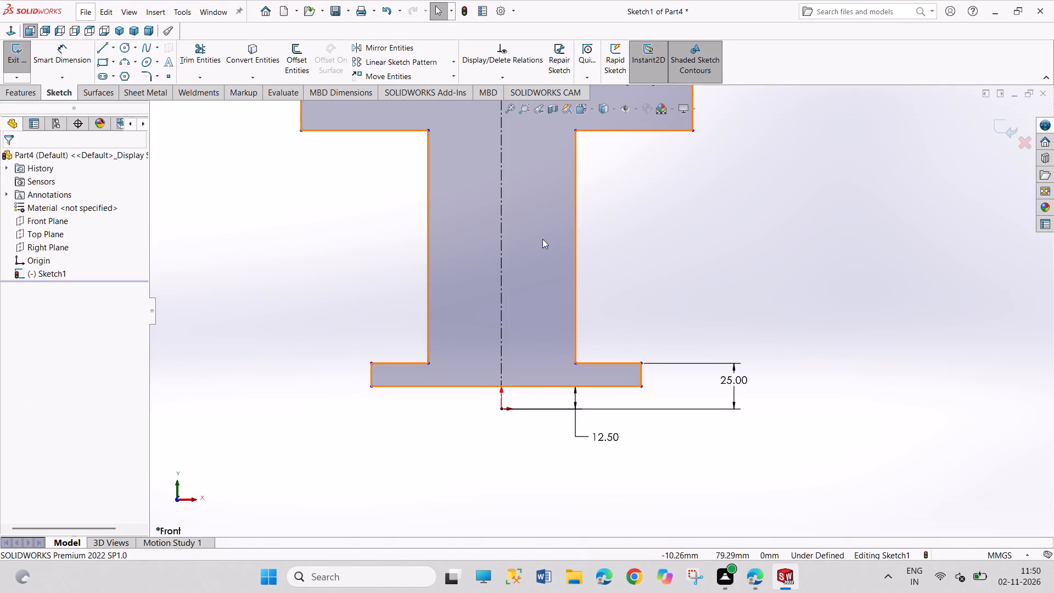
Make the rim's two lower lines, on either side of the web, collinear.
scroll(614, 206, "up", 2)
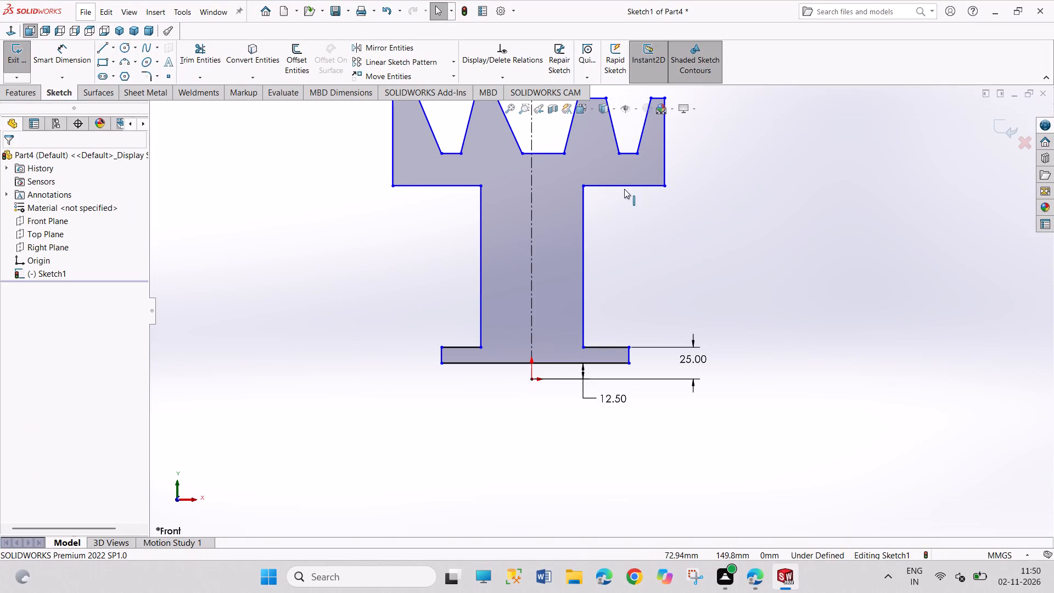
left_click(624, 189)
left_click(453, 187, "ctrl")
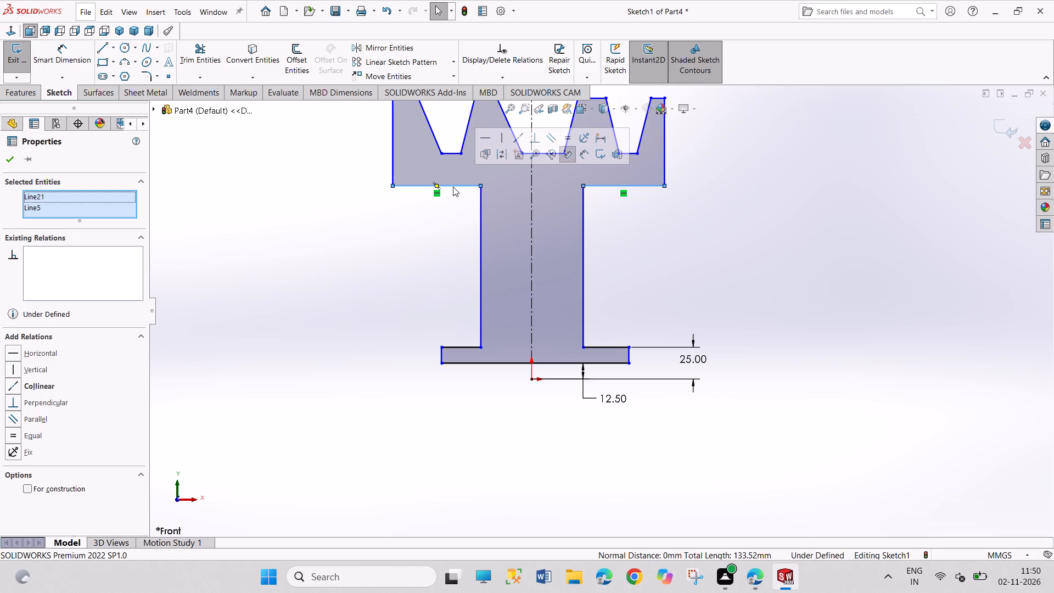
left_click(519, 141)
left_click_drag(651, 240, 676, 295)
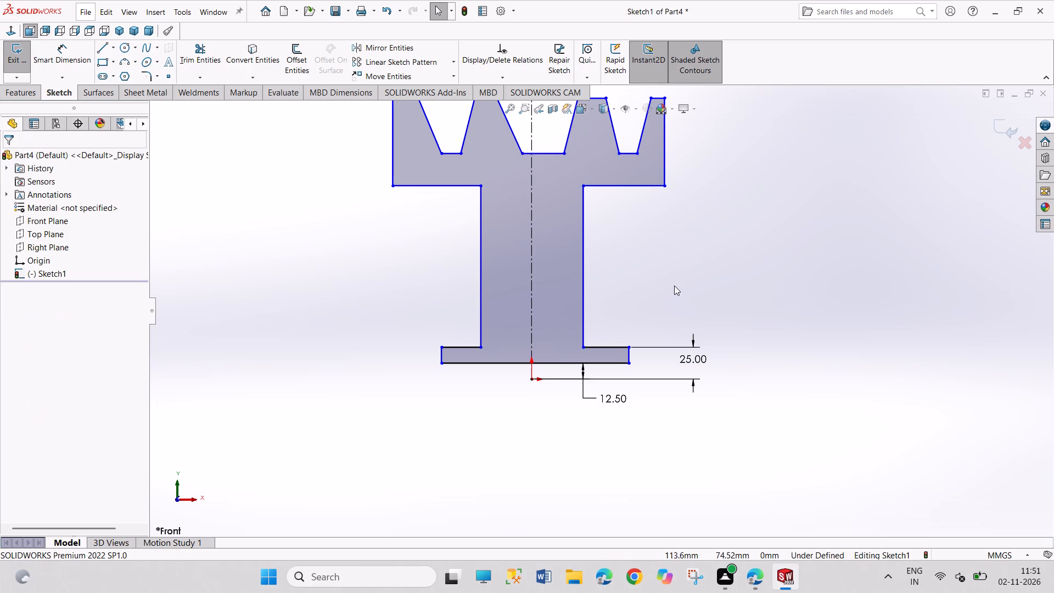
Dimension the hub's overall width between its two vertical end lines as 70 mm.
scroll(592, 327, "down", 2)
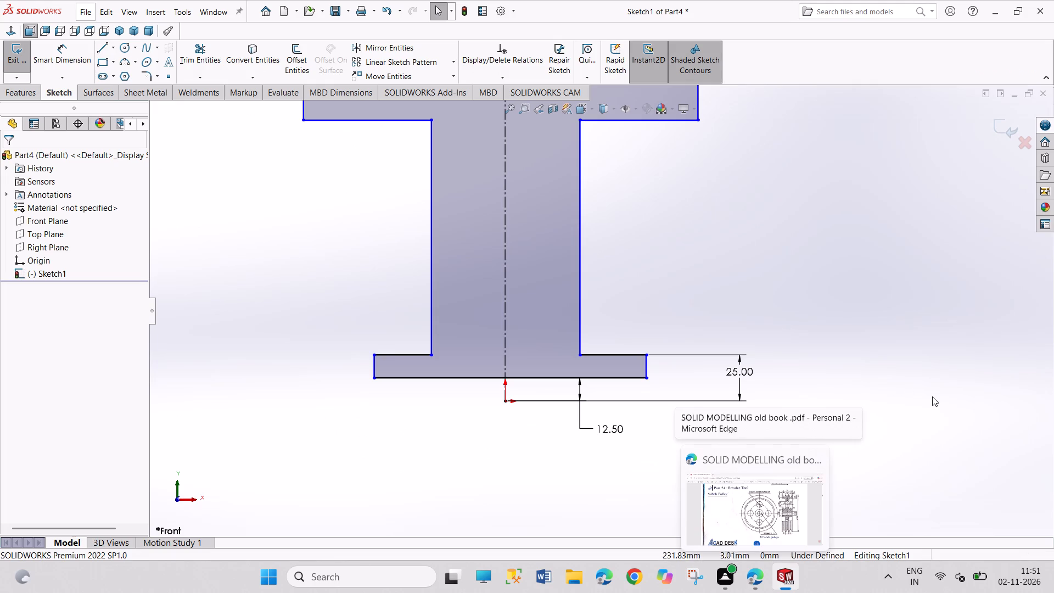
right_click_drag(932, 398, 893, 259)
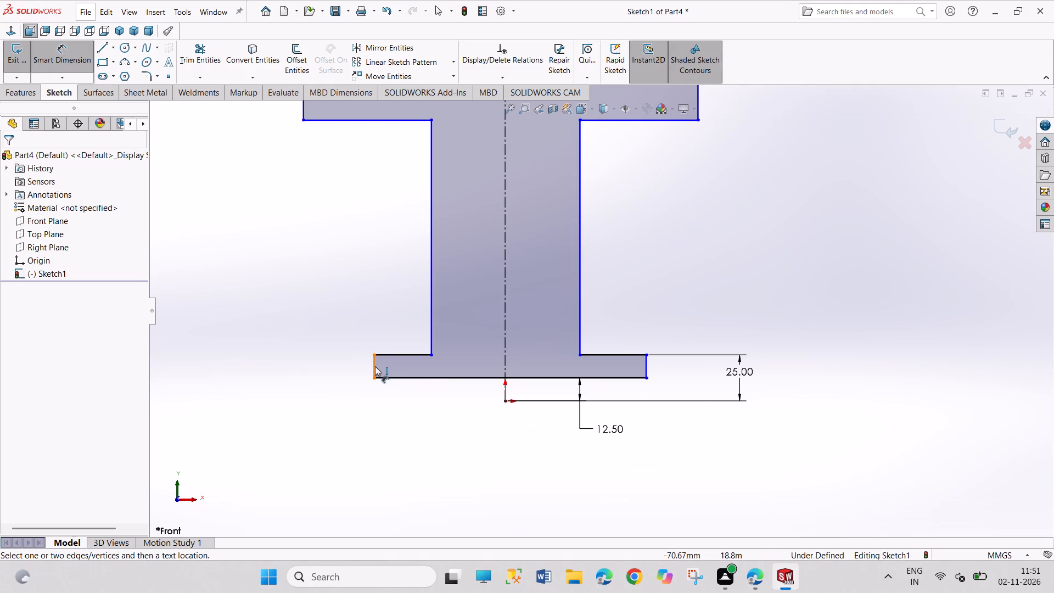
left_click(375, 366)
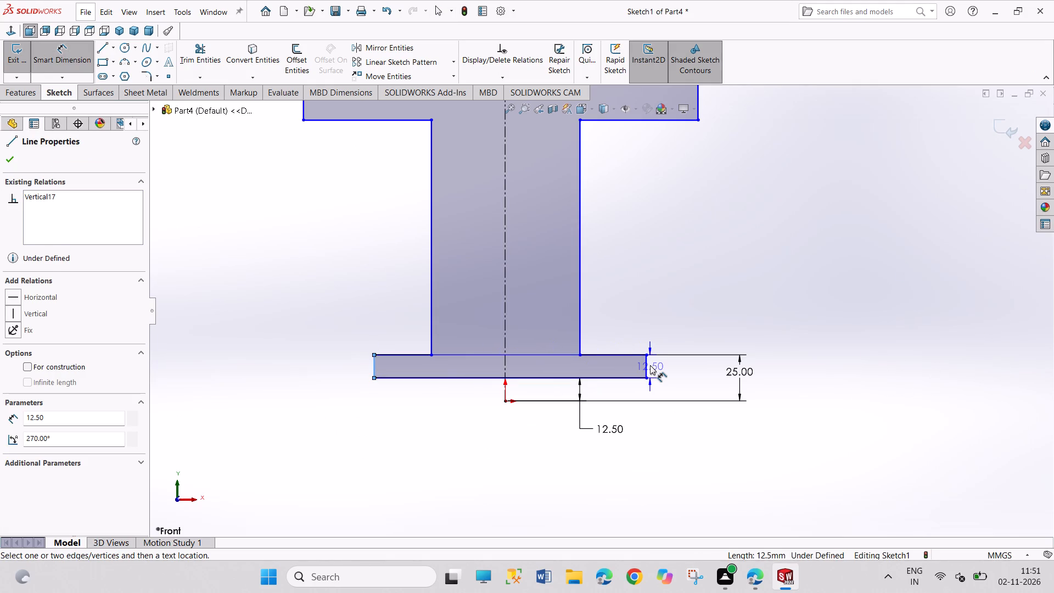
left_click(650, 365)
left_click(614, 231)
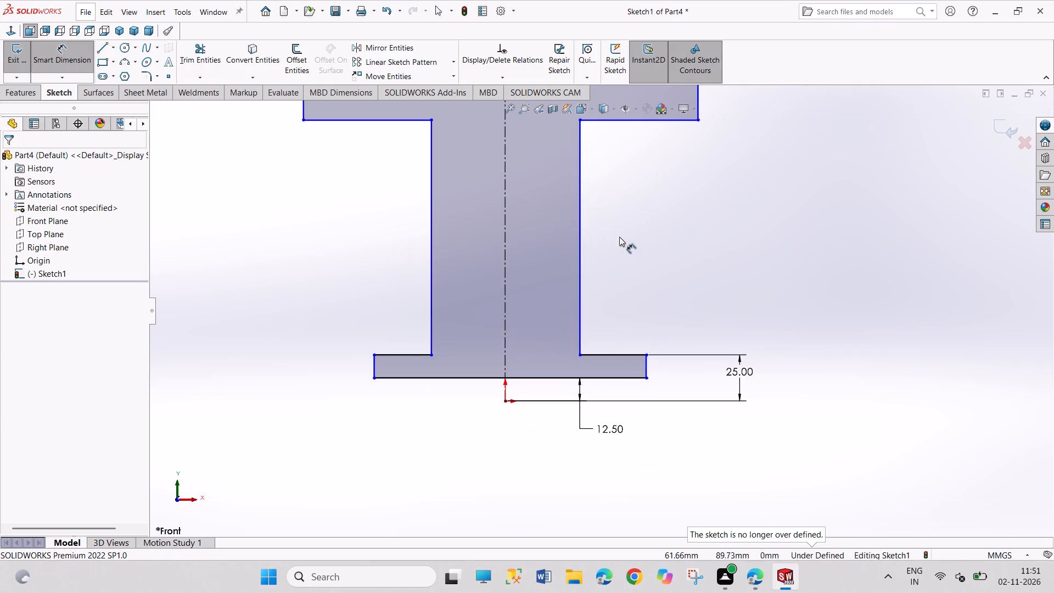
left_click(373, 369)
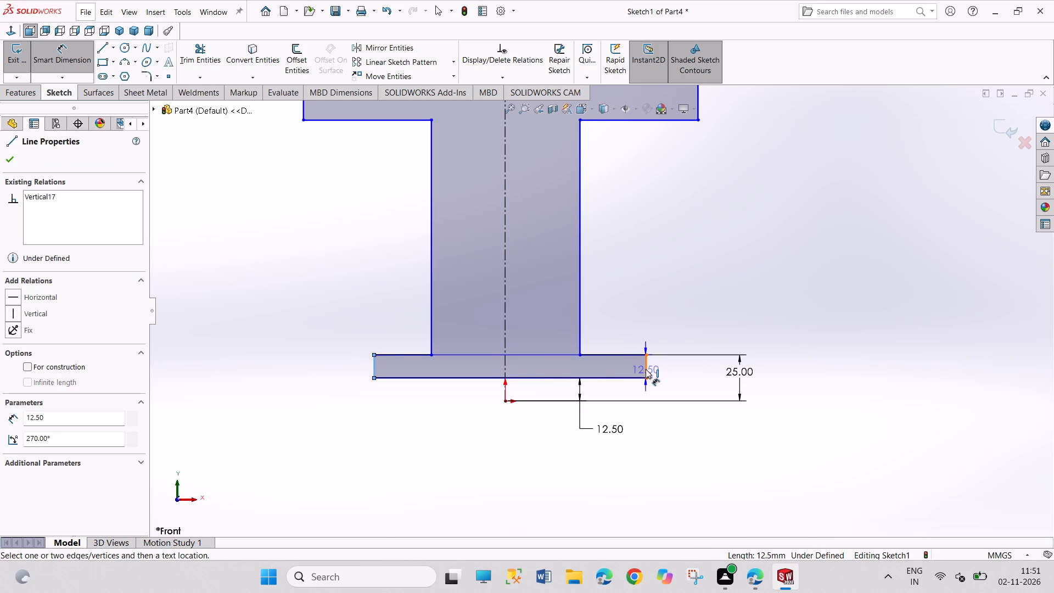
left_click(646, 369)
left_click(608, 294)
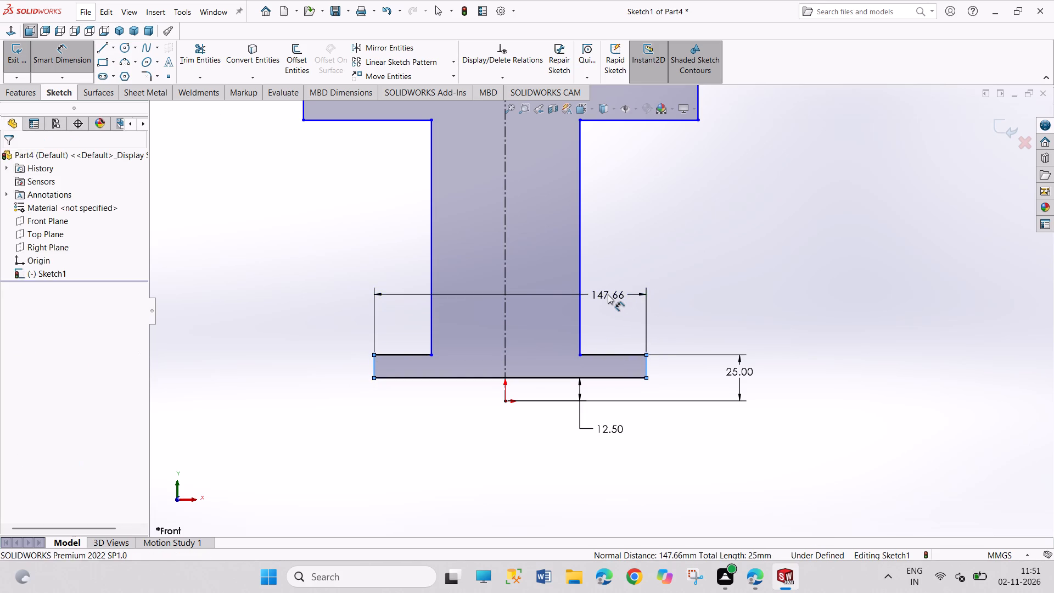
type("70")
key("Return")
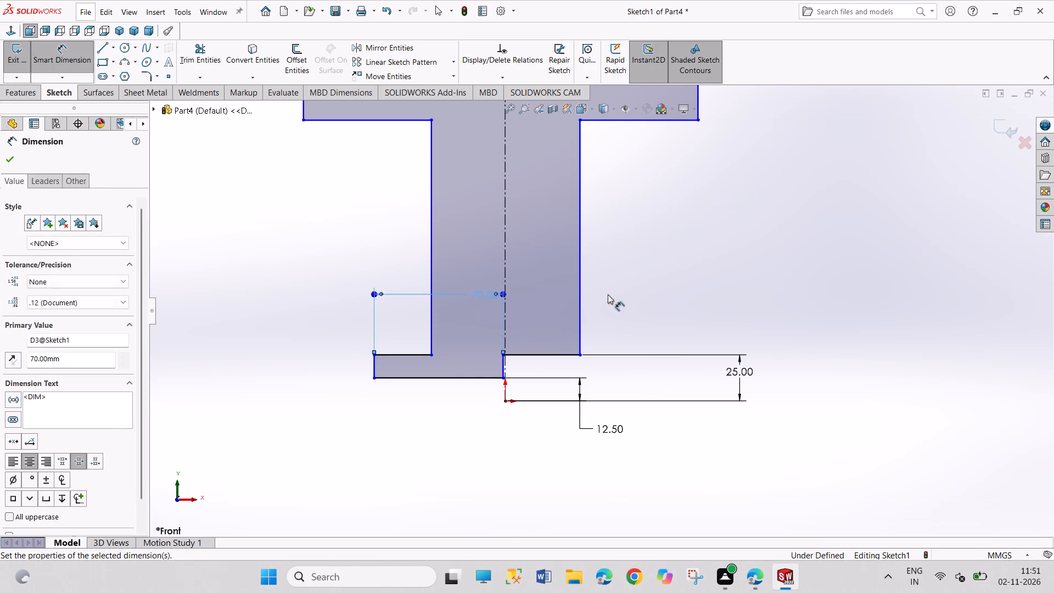
right_click(660, 286)
left_click(690, 321)
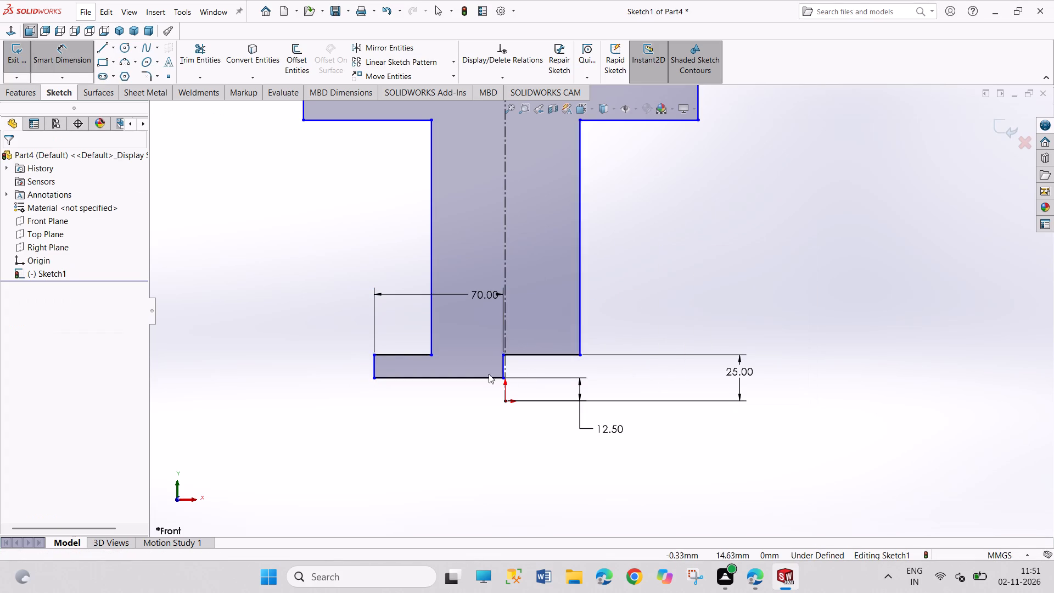
Centre the hub by making its two vertical end lines symmetric about the vertical construction line.
left_click_drag(502, 368, 554, 374)
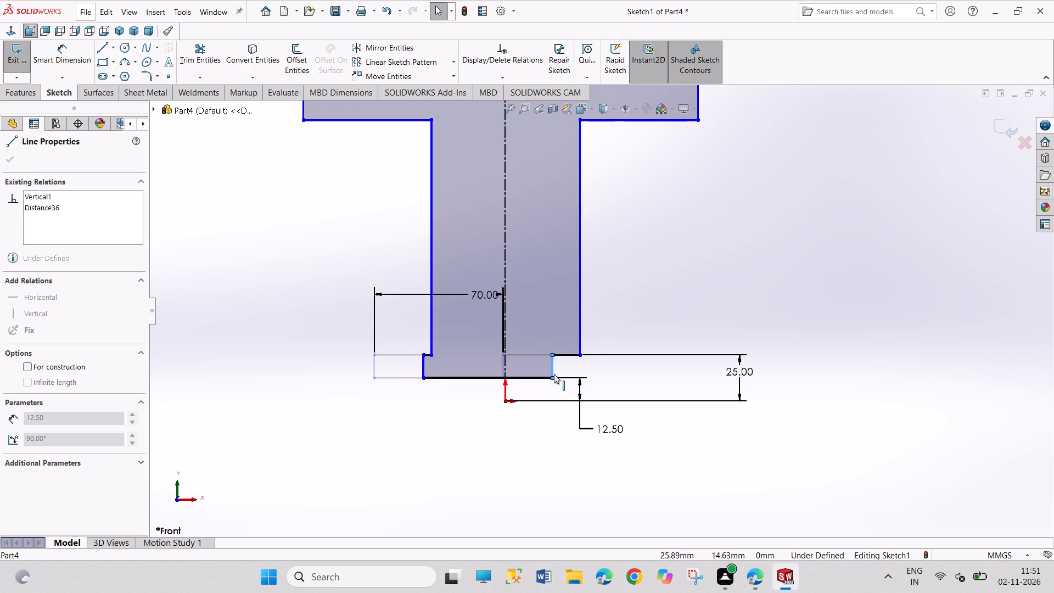
left_click_drag(554, 374, 567, 378)
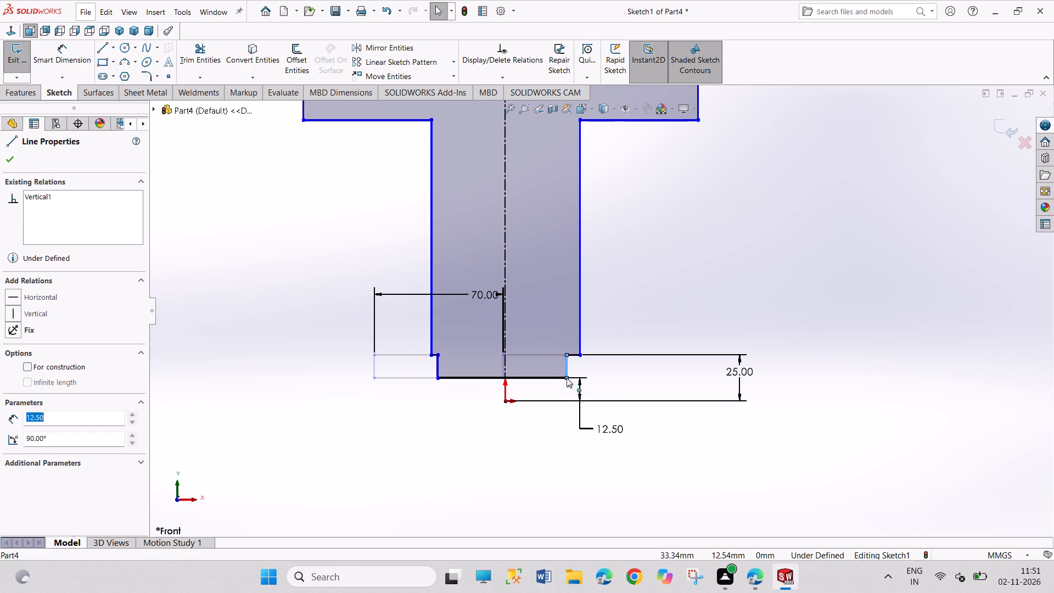
left_click(705, 243)
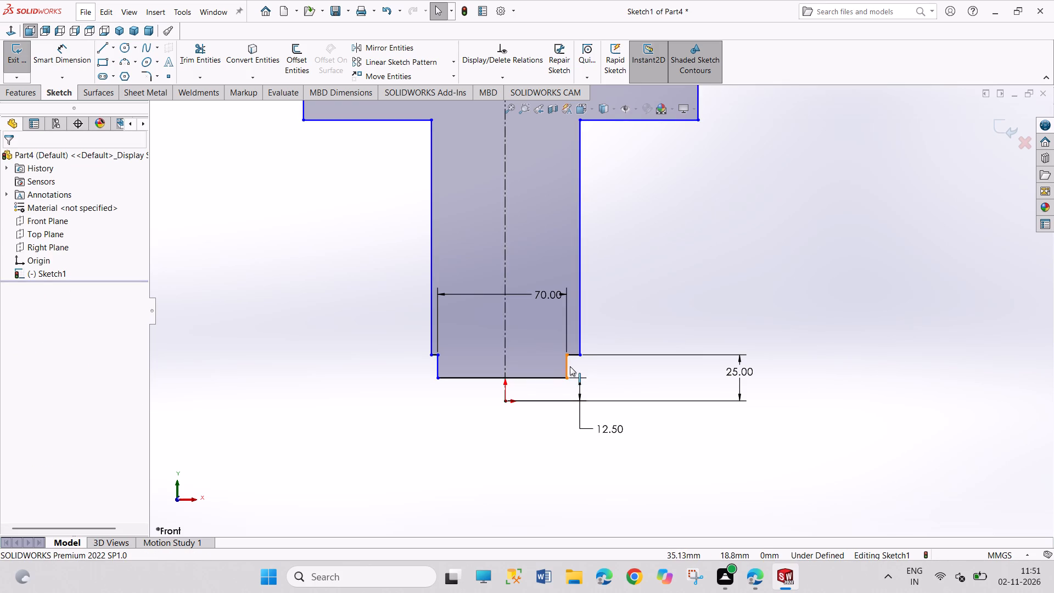
left_click(569, 366)
left_click(439, 368, "ctrl")
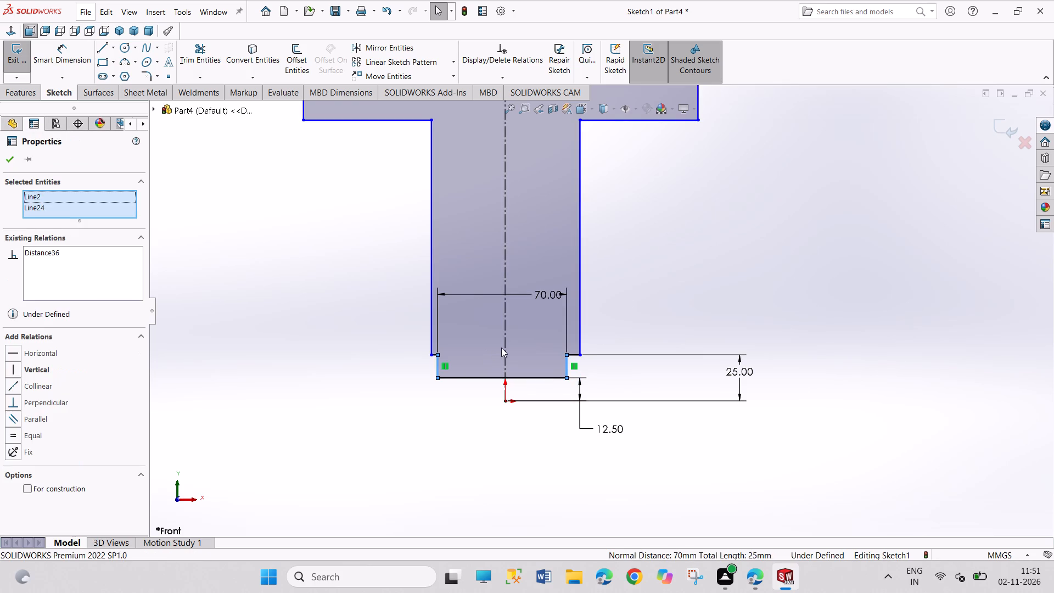
left_click(503, 348, "ctrl")
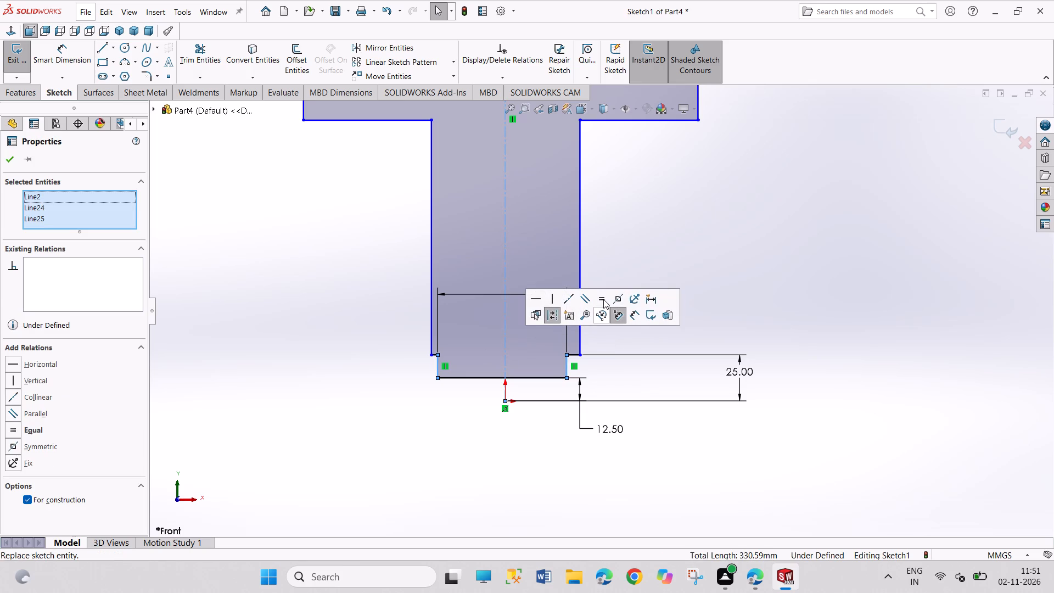
left_click(617, 299)
left_click_drag(717, 262, 743, 305)
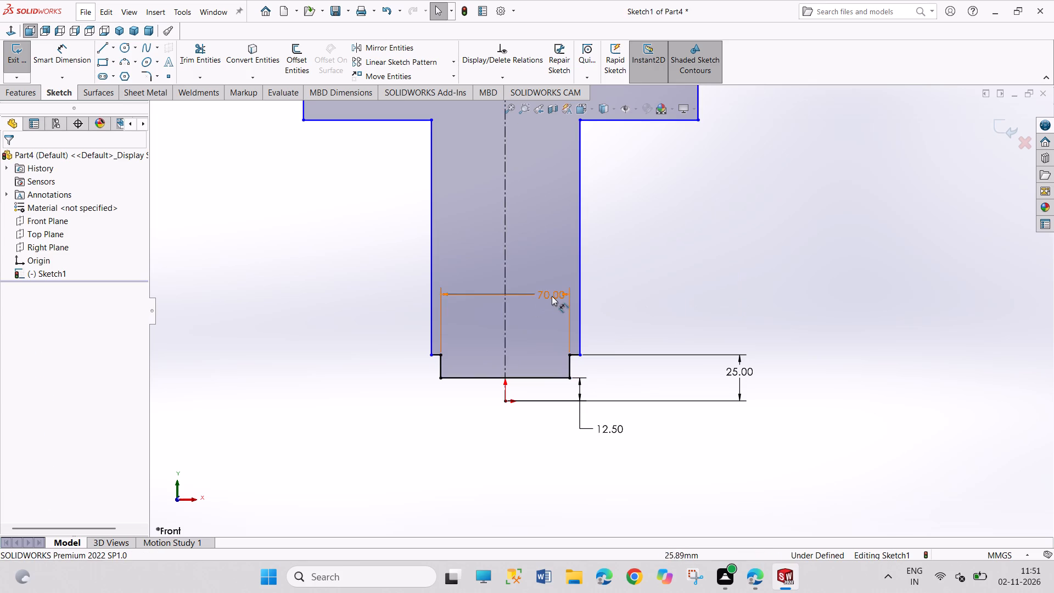
Move the hub's 70 mm width dimension below the hub, clear of the profile.
left_click_drag(552, 296, 520, 421)
left_click(735, 468)
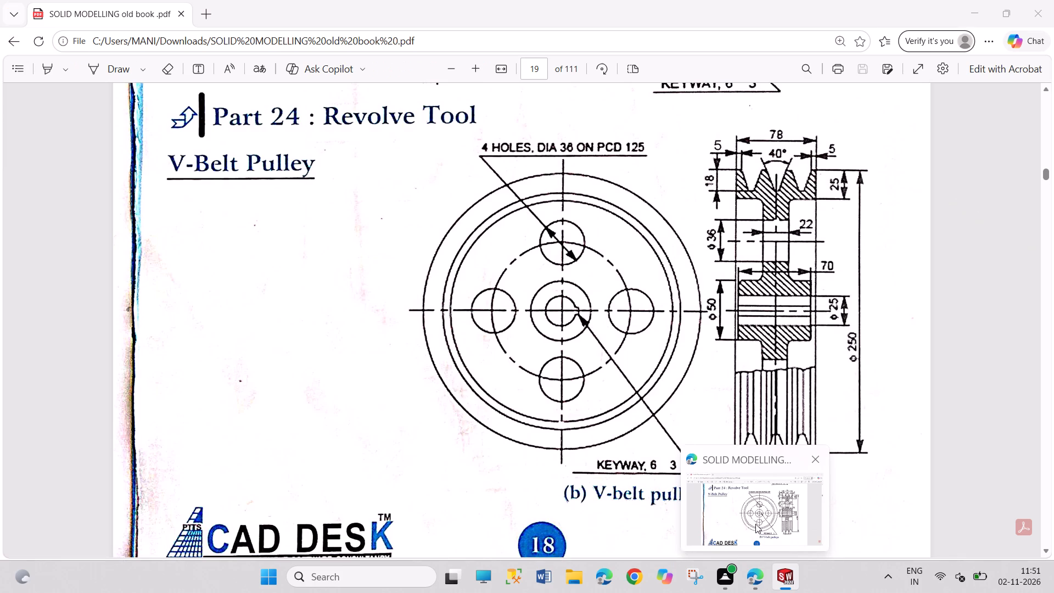
Dimension the web's thickness between its two vertical lines as 22 mm.
right_click_drag(832, 232, 811, 133)
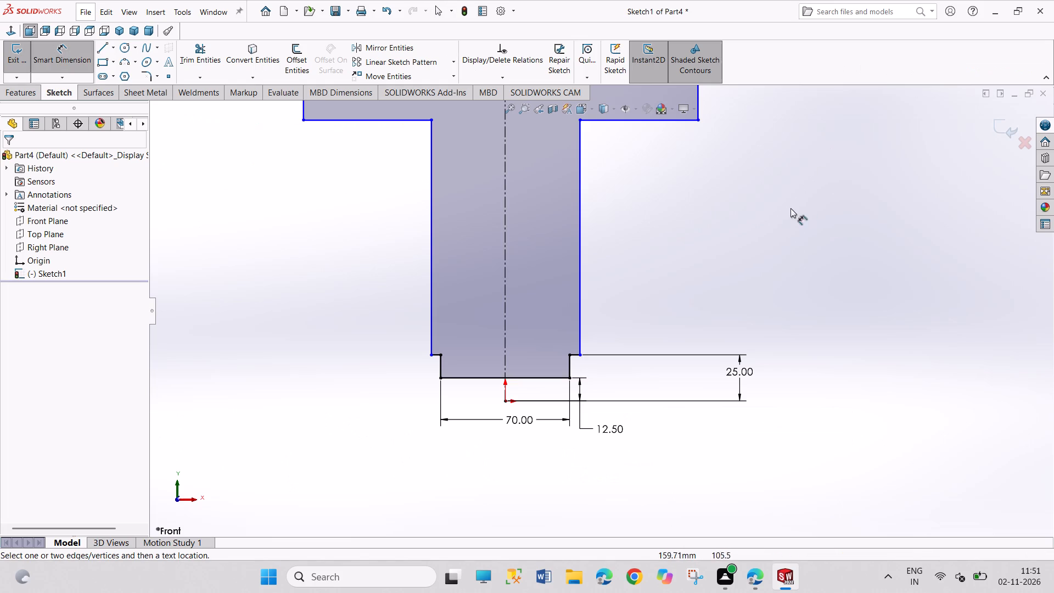
scroll(564, 227, "up", 3)
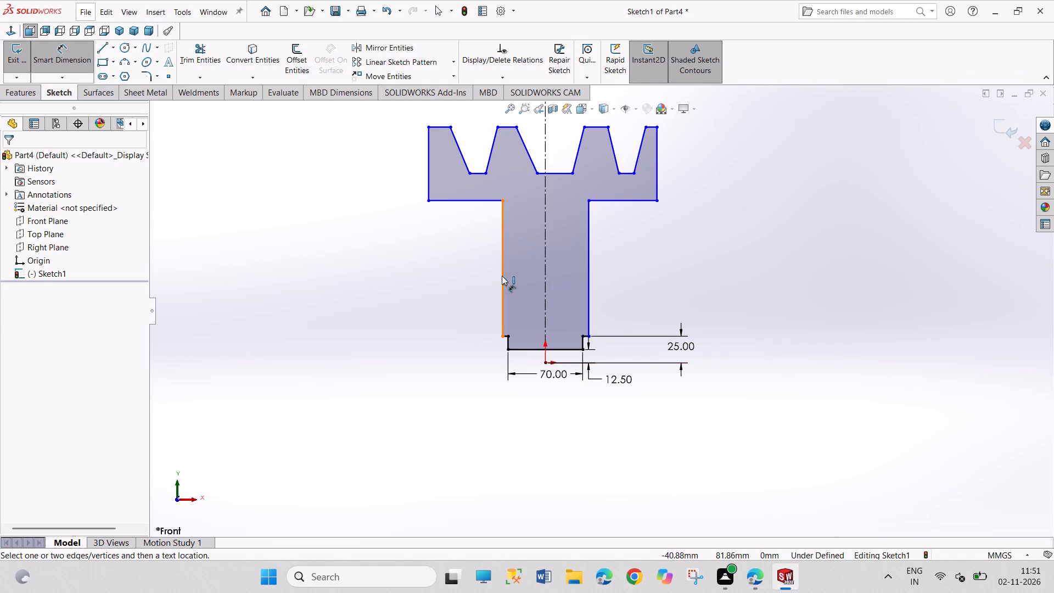
left_click(502, 276)
left_click(589, 271)
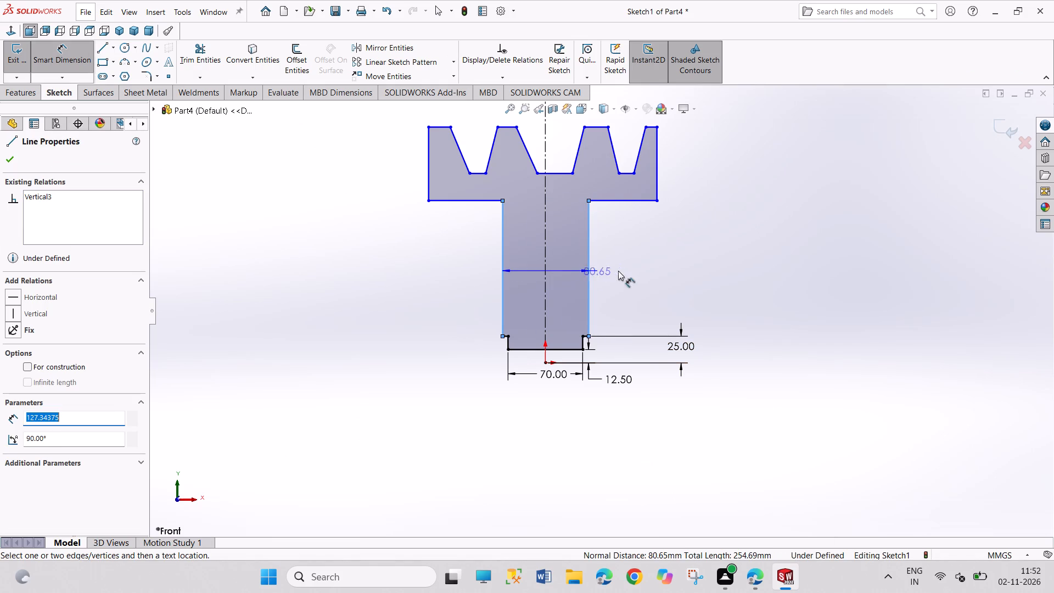
left_click(653, 269)
type("22")
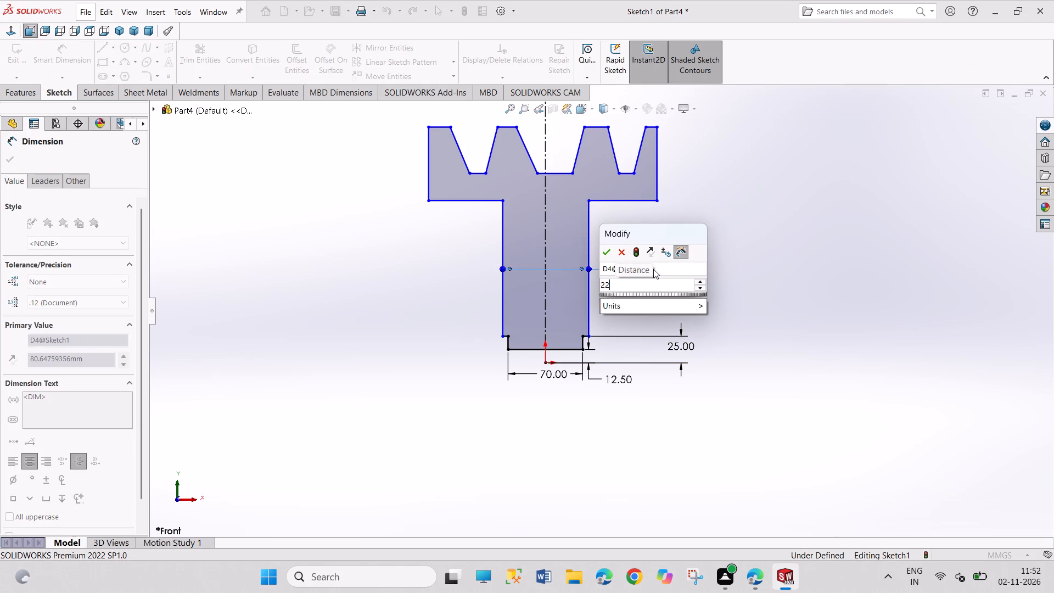
key("Return")
right_click(657, 310)
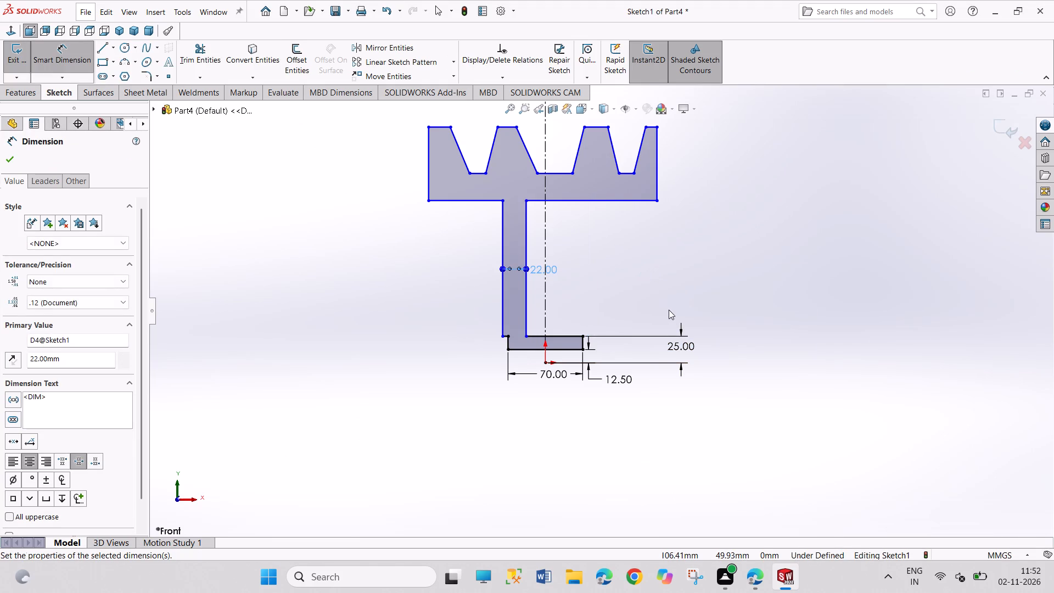
left_click(693, 345)
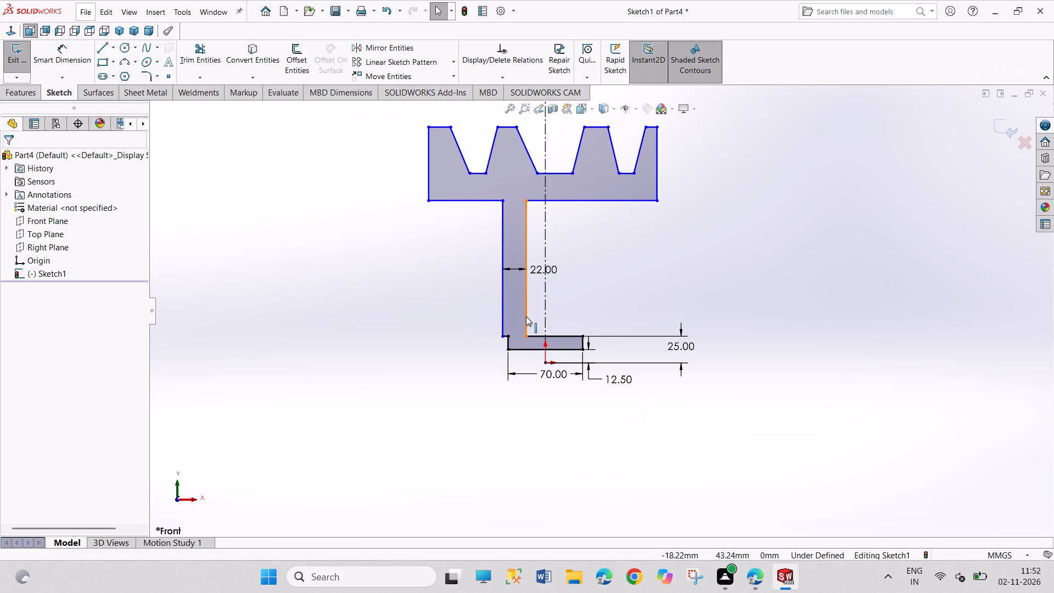
Centre the web by making its two vertical lines symmetric about the vertical construction line.
left_click_drag(526, 316, 554, 318)
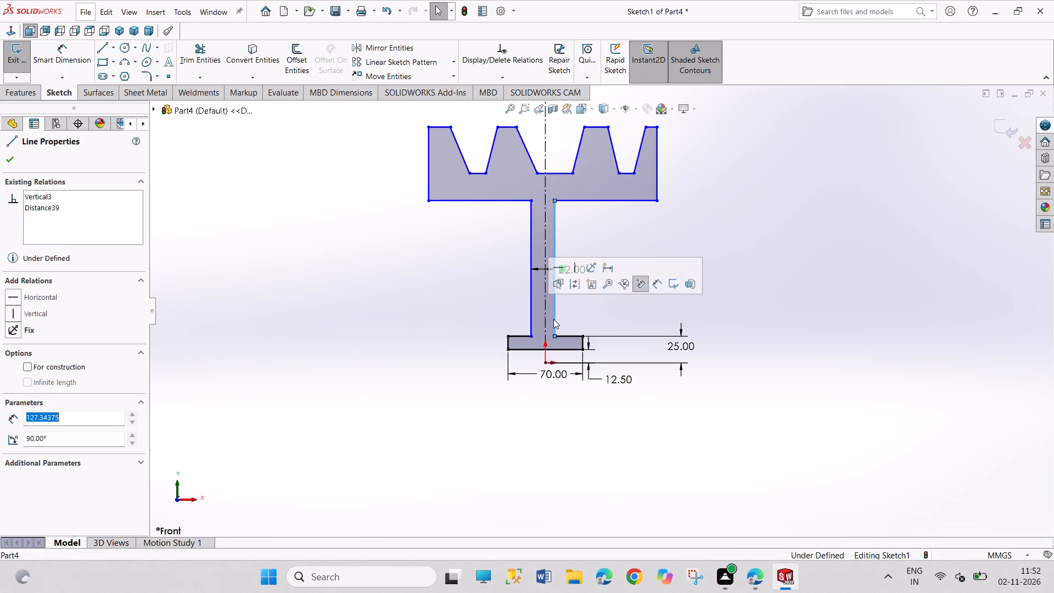
left_click(759, 202)
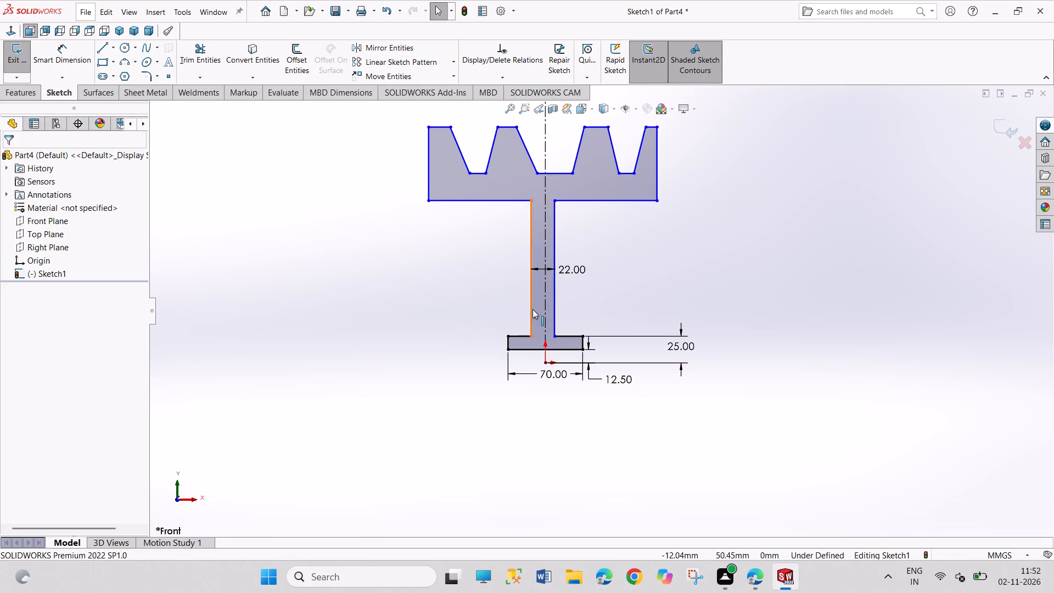
left_click(532, 309)
left_click(553, 309, "ctrl")
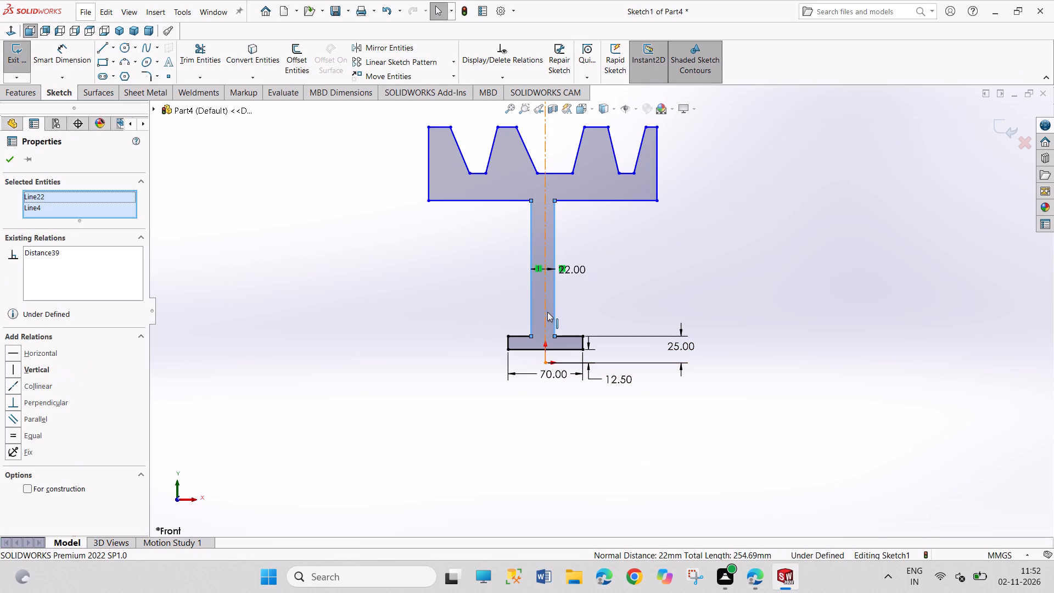
left_click(547, 312, "ctrl")
left_click(663, 259)
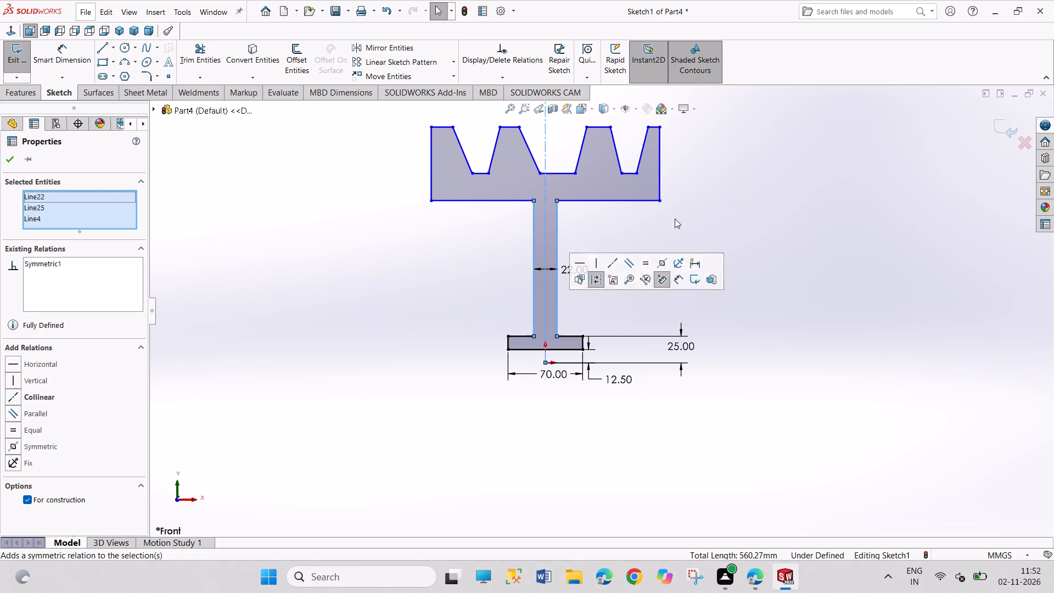
left_click_drag(744, 182, 771, 249)
Centre the middle groove by making its two slanted sides symmetric about the vertical construction line.
scroll(764, 255, "up", 2)
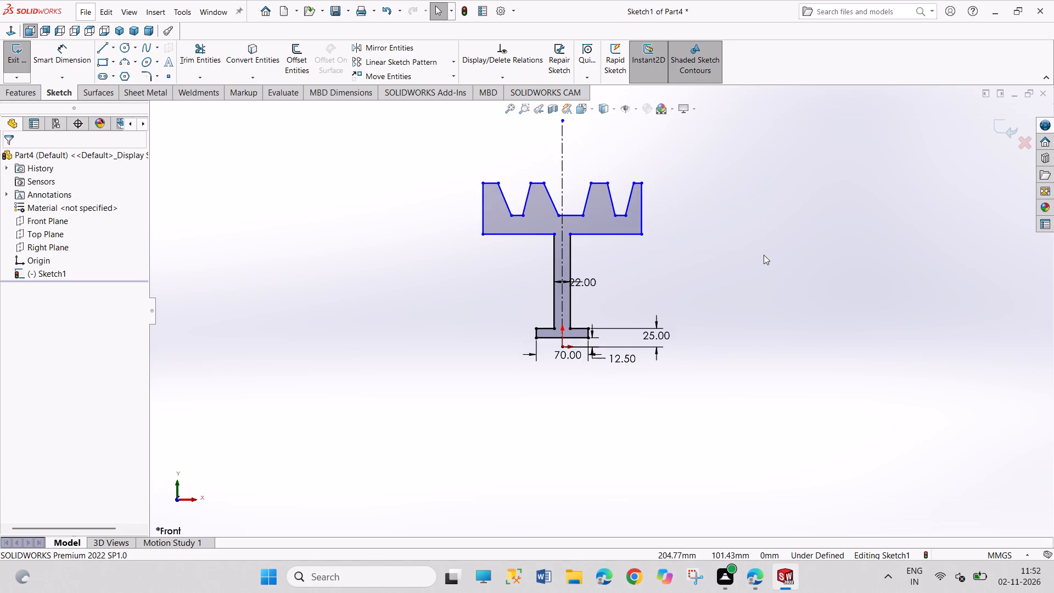
scroll(648, 191, "down", 3)
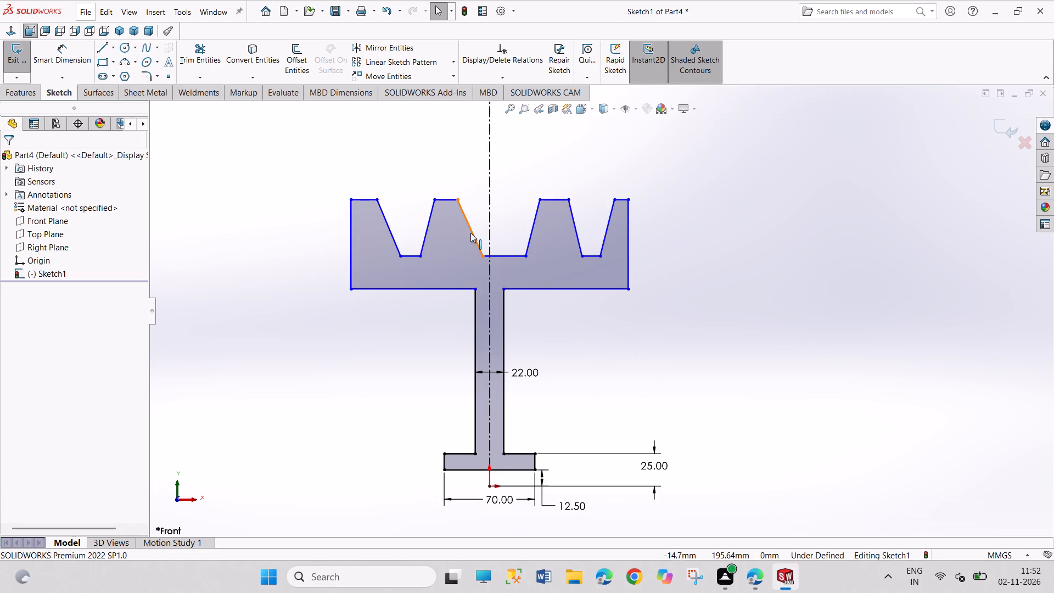
left_click(472, 233)
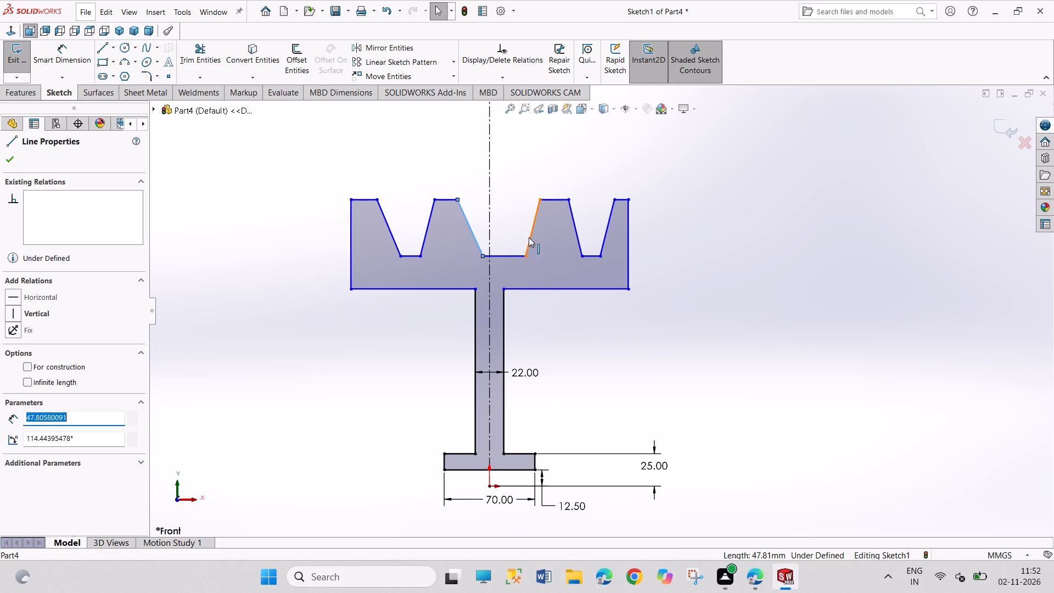
left_click(529, 237, "ctrl")
left_click(491, 226, "ctrl")
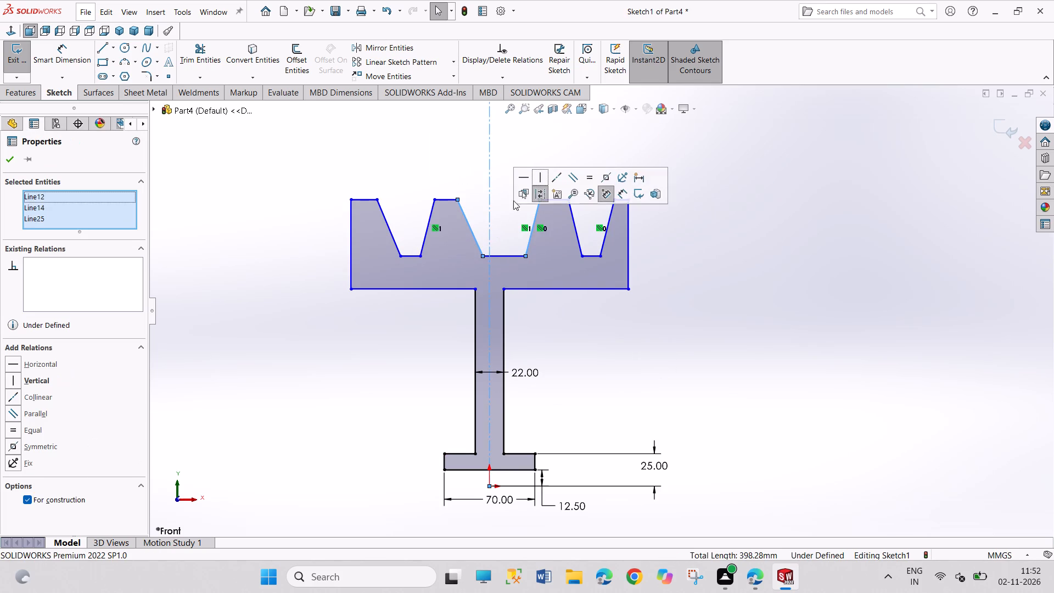
left_click(606, 177)
left_click_drag(680, 305, 704, 347)
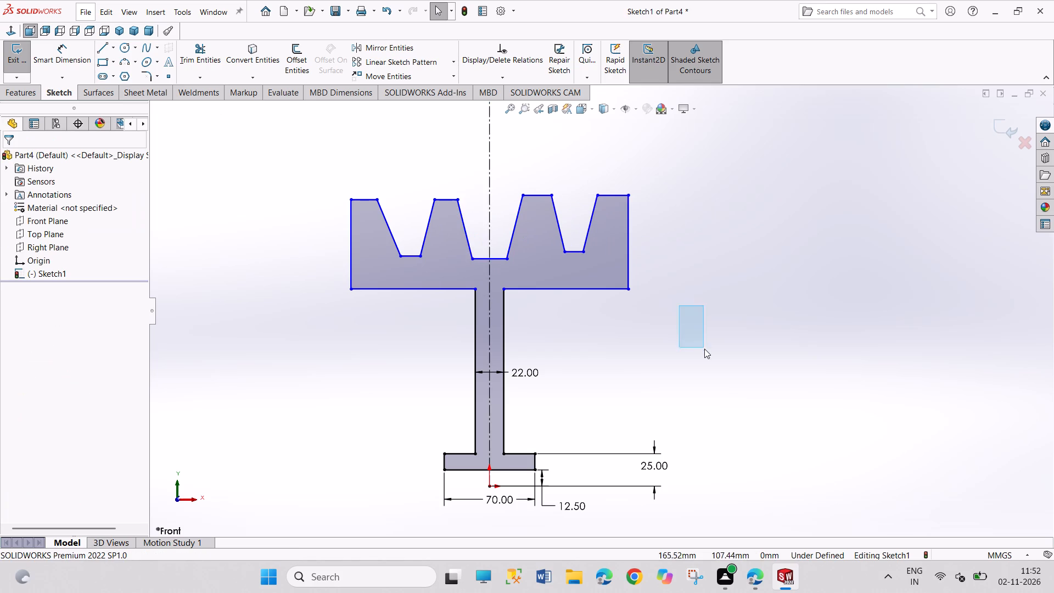
Centre the rim by making its two outer vertical lines symmetric about the vertical construction line.
left_click(351, 271)
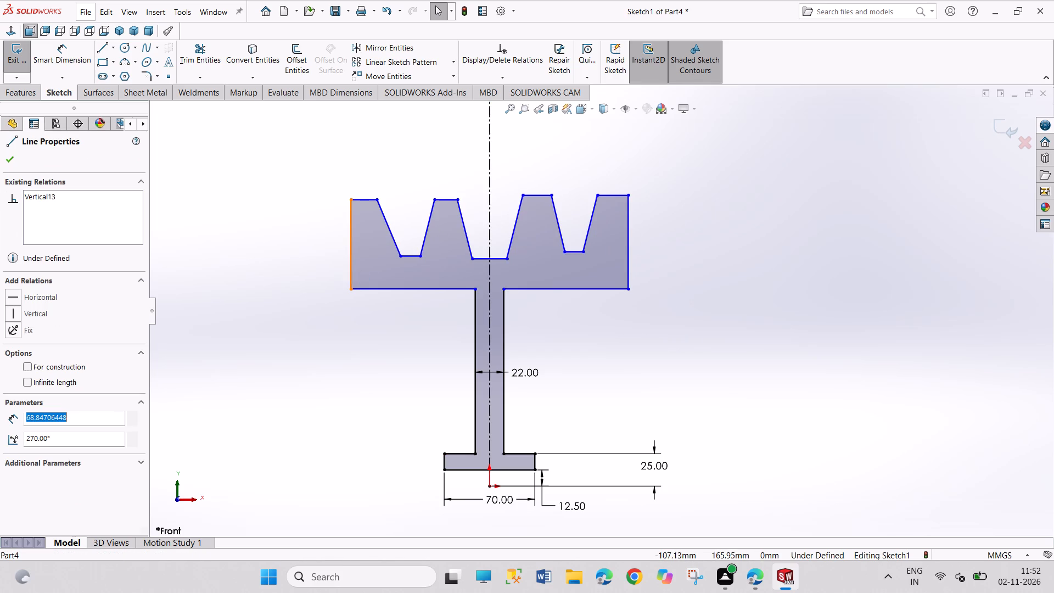
left_click(626, 261, "ctrl")
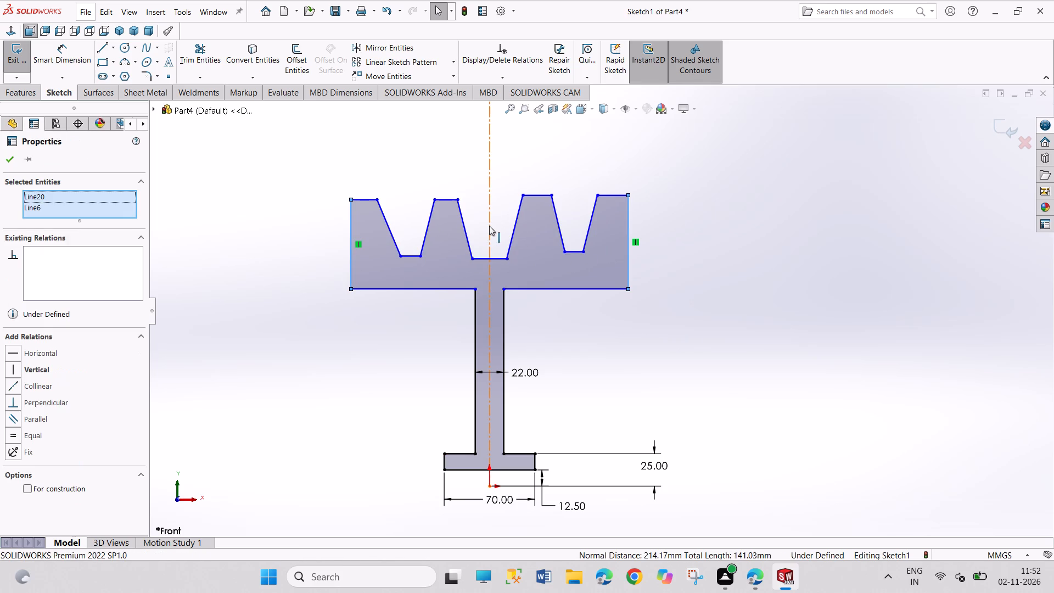
left_click(489, 226, "ctrl")
left_click(604, 175)
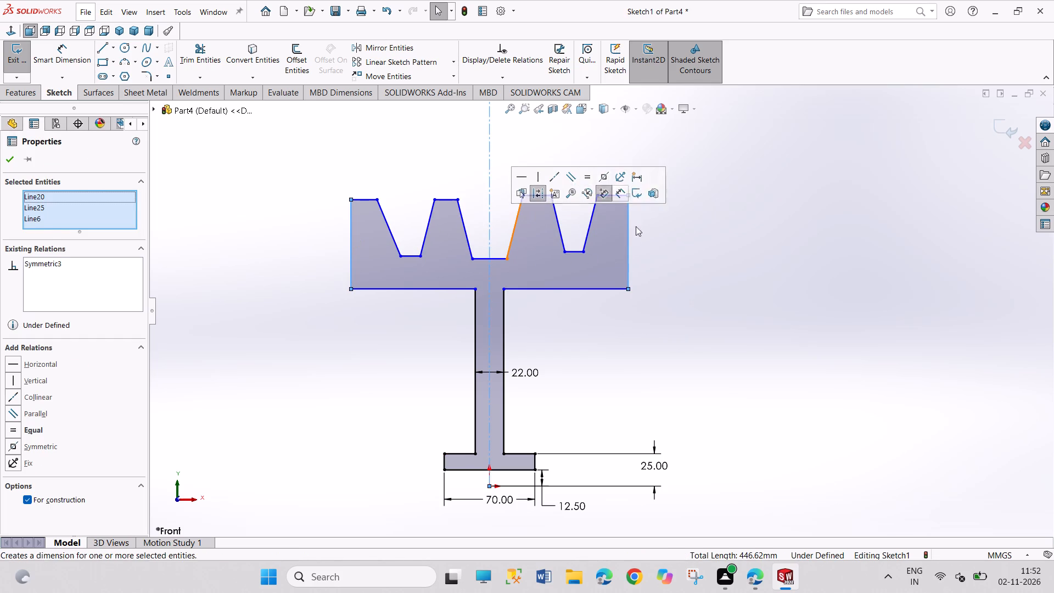
left_click_drag(698, 313, 731, 361)
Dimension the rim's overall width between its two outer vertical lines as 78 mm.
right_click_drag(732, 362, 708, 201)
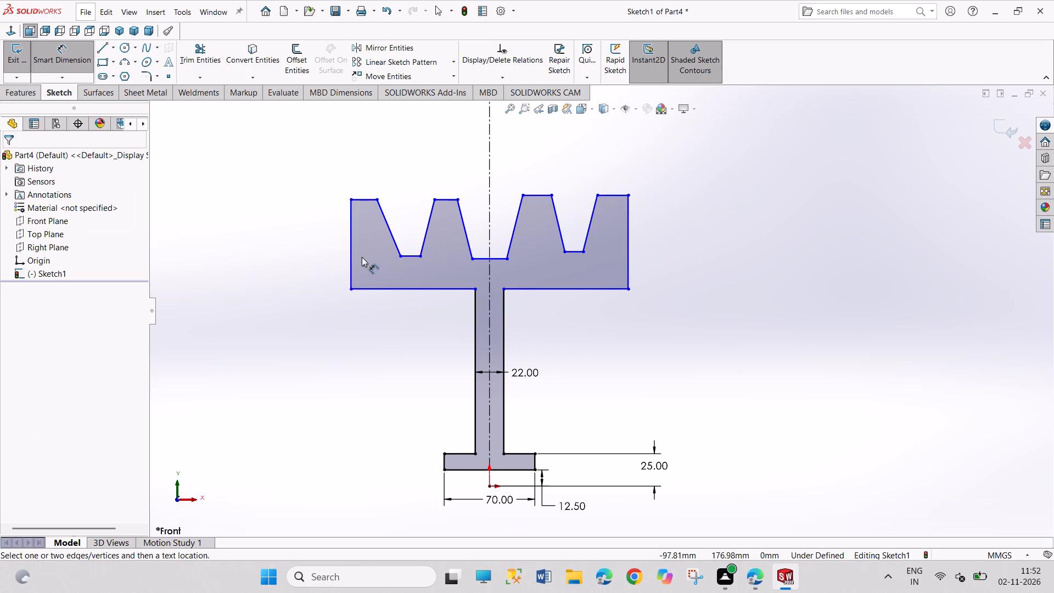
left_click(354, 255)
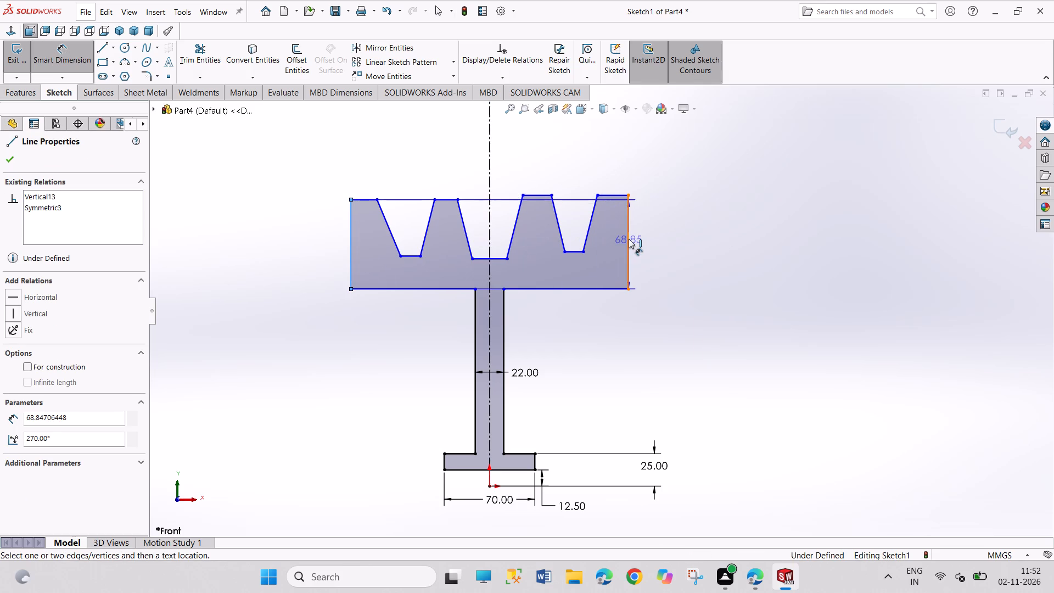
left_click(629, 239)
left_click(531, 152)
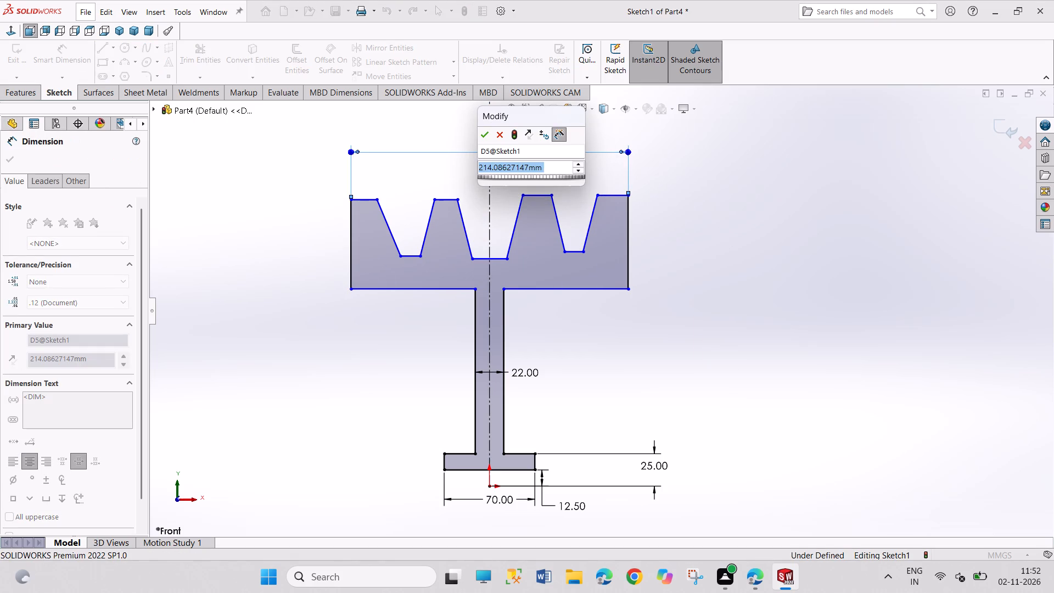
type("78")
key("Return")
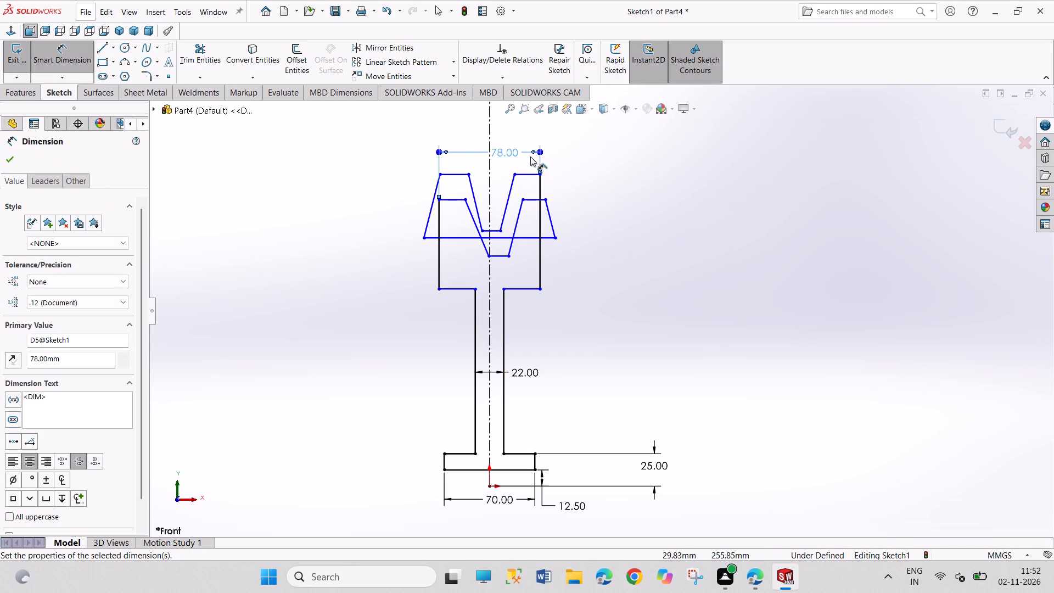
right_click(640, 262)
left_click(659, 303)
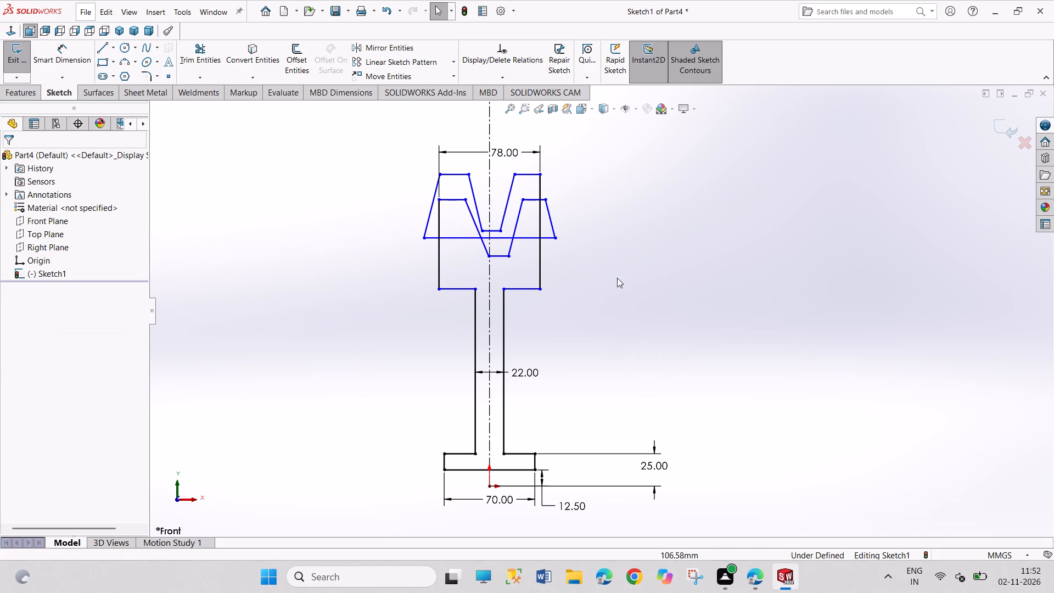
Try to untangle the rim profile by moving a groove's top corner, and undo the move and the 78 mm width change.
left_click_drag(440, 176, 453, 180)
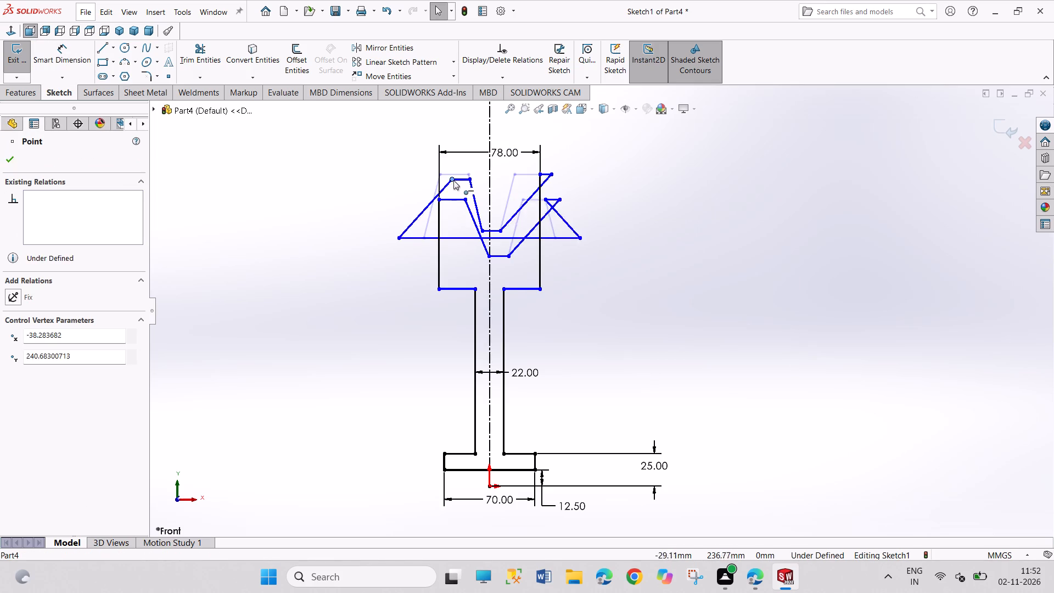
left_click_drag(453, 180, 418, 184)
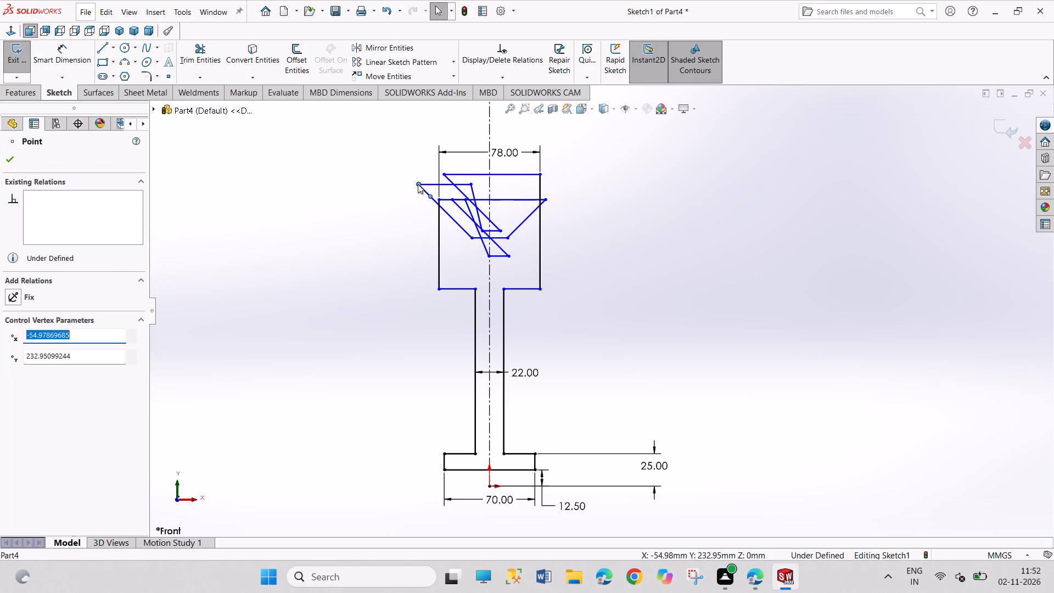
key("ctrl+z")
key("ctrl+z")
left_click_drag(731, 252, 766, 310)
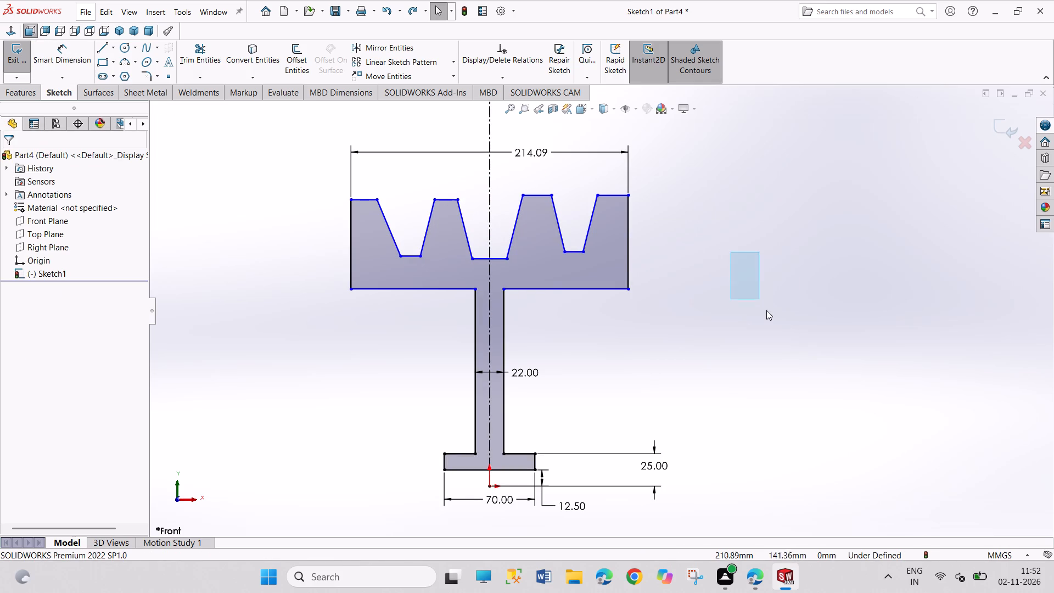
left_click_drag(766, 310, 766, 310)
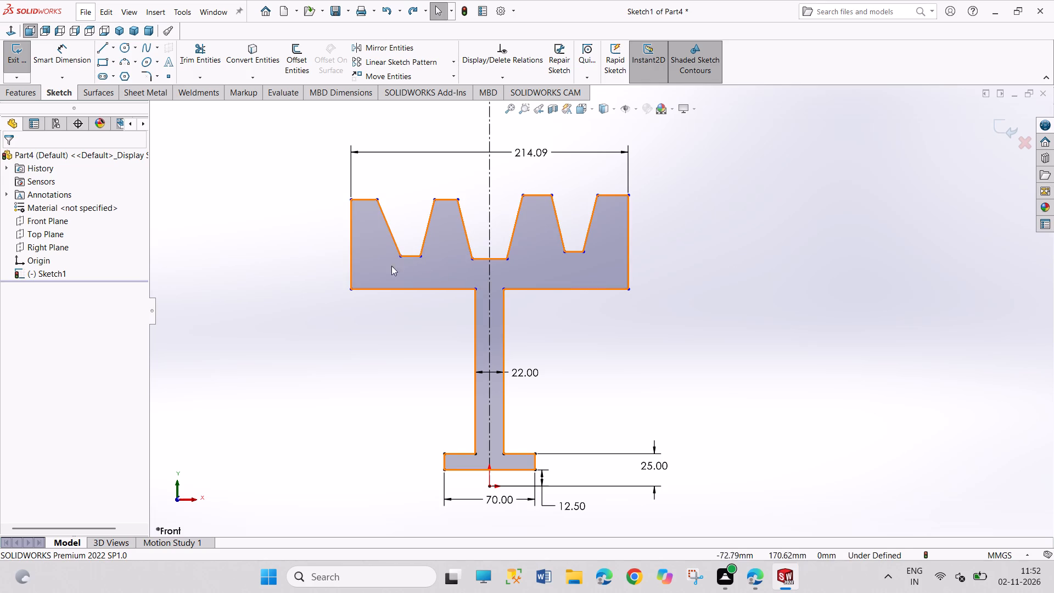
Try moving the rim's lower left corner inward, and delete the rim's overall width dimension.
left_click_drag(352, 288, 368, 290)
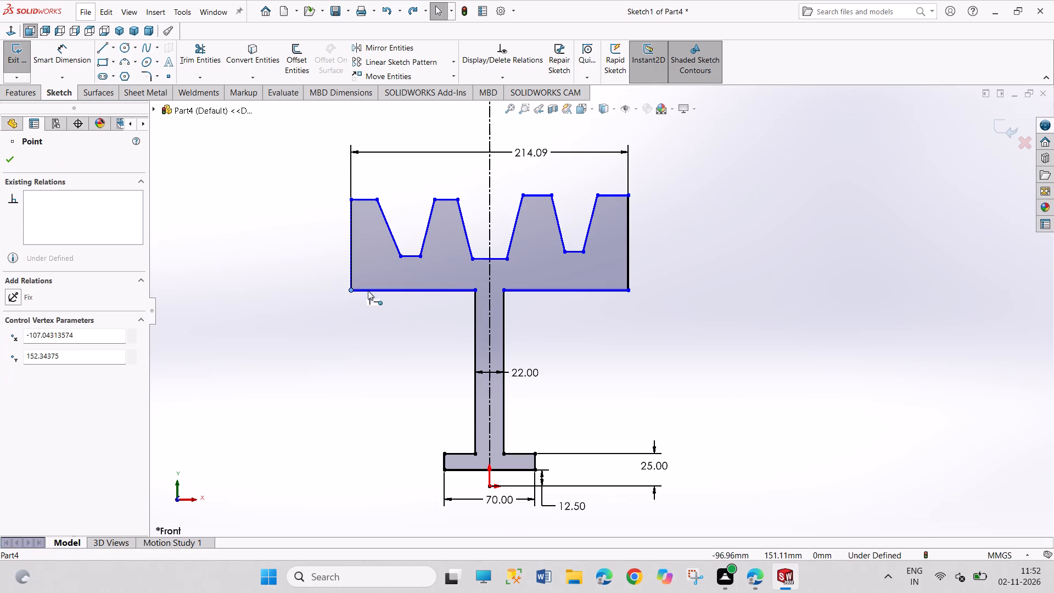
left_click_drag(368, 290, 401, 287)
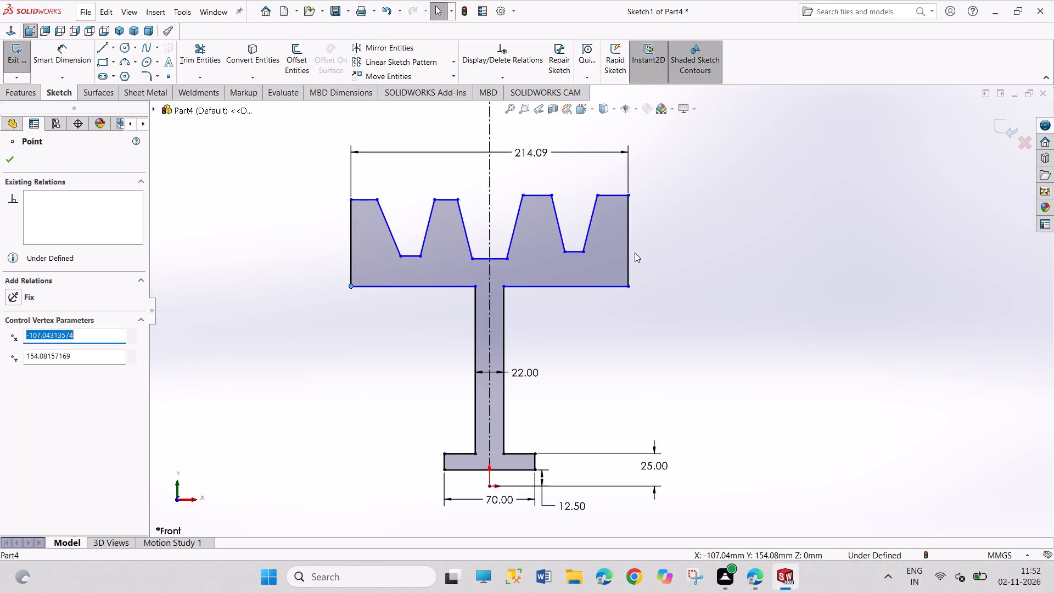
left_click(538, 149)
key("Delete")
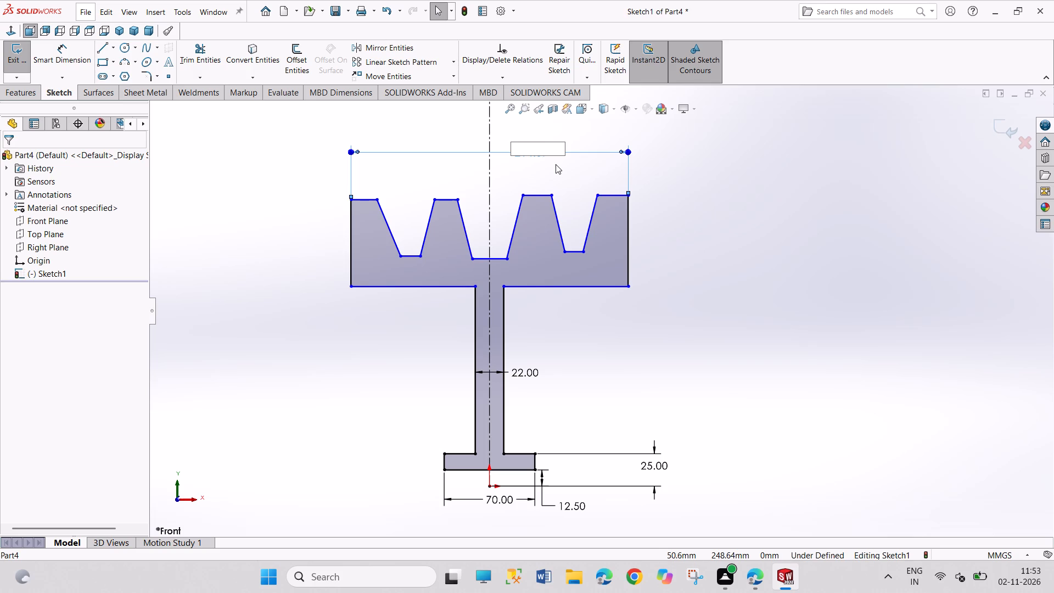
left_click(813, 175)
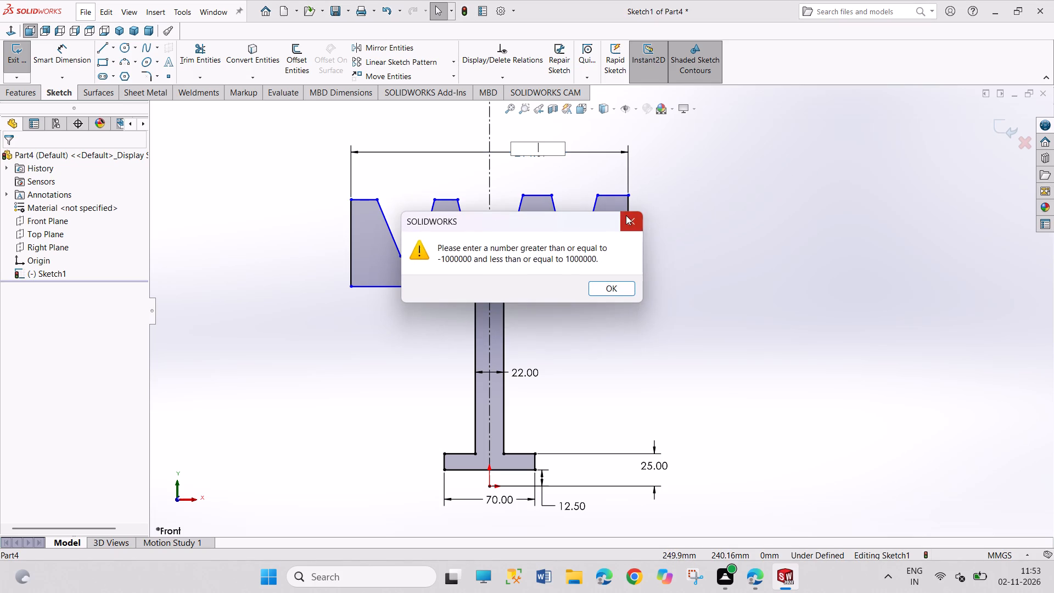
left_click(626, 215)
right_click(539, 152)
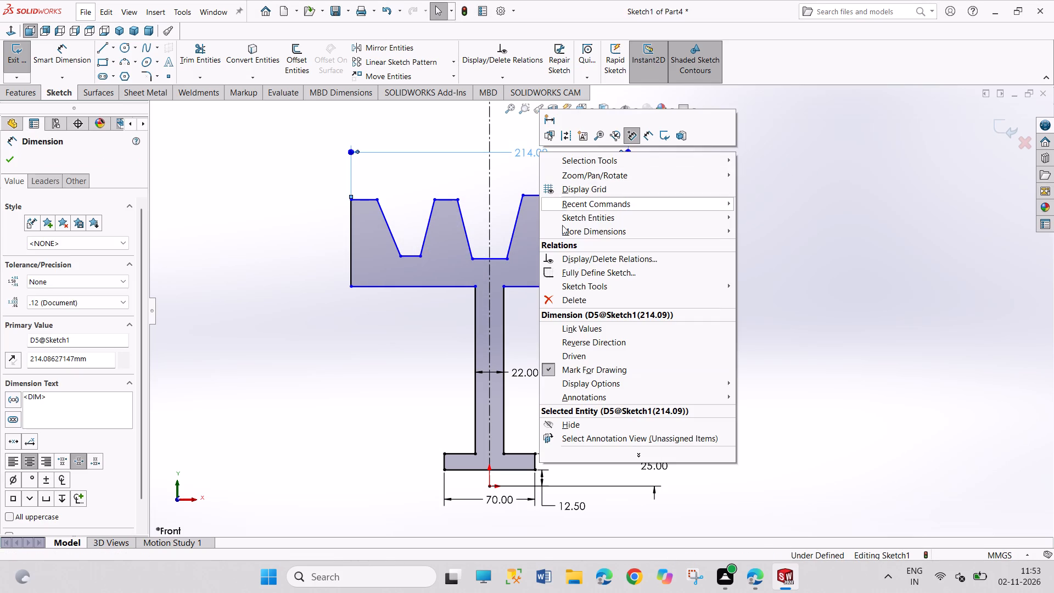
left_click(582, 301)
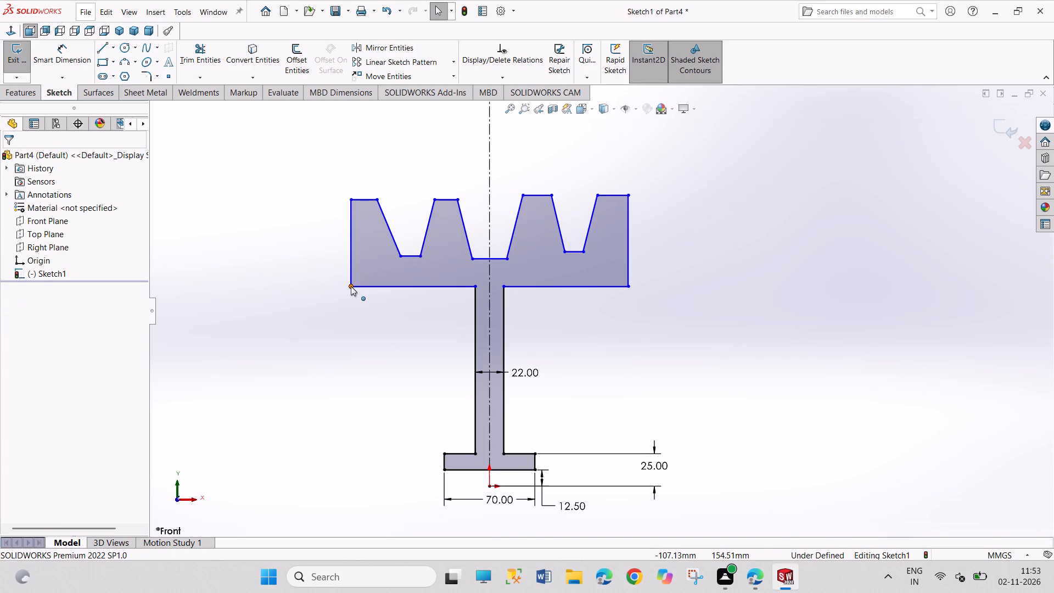
Narrow the rim to about 181 mm by moving its lower left corner inward.
left_click_drag(351, 286, 372, 289)
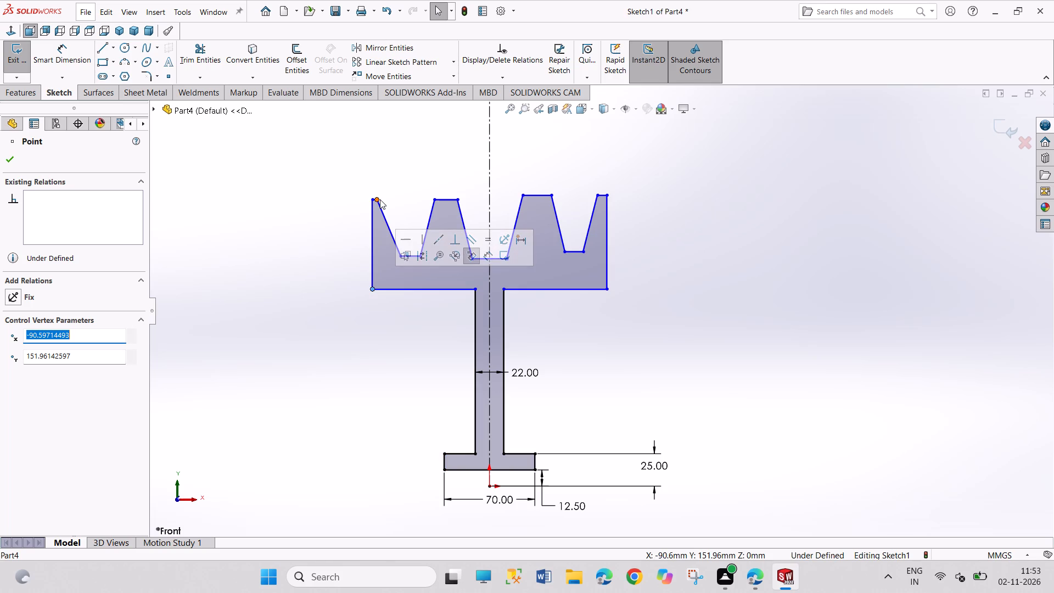
Move the left groove's outer side inward, its top corner to about X -68.7, Y 218.5 mm and bottom corner to about X -59.6, Y 176.6 mm.
left_click_drag(380, 199, 398, 204)
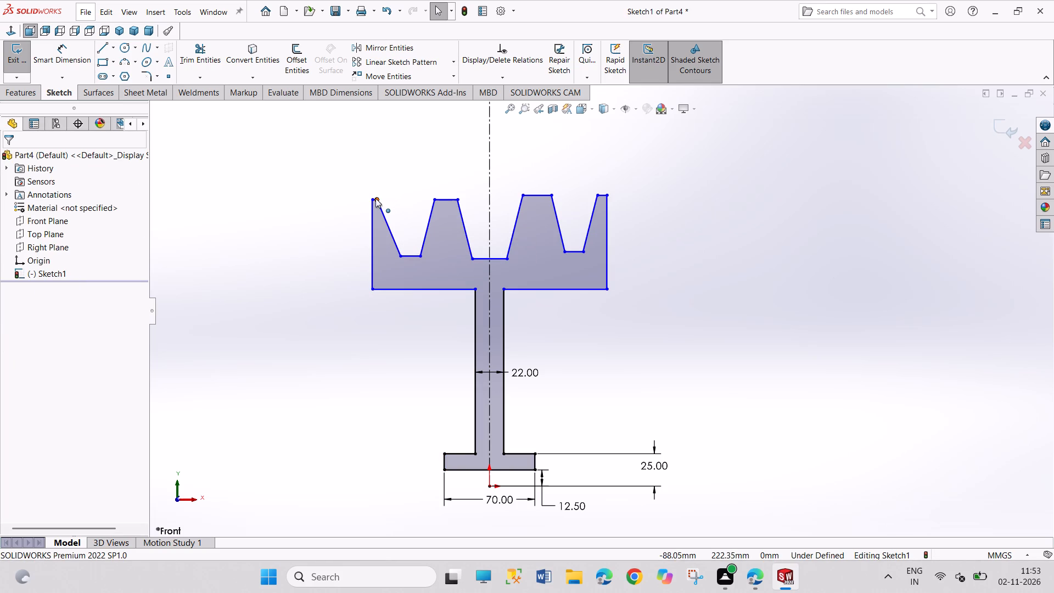
left_click_drag(378, 199, 399, 203)
left_click_drag(402, 256, 406, 258)
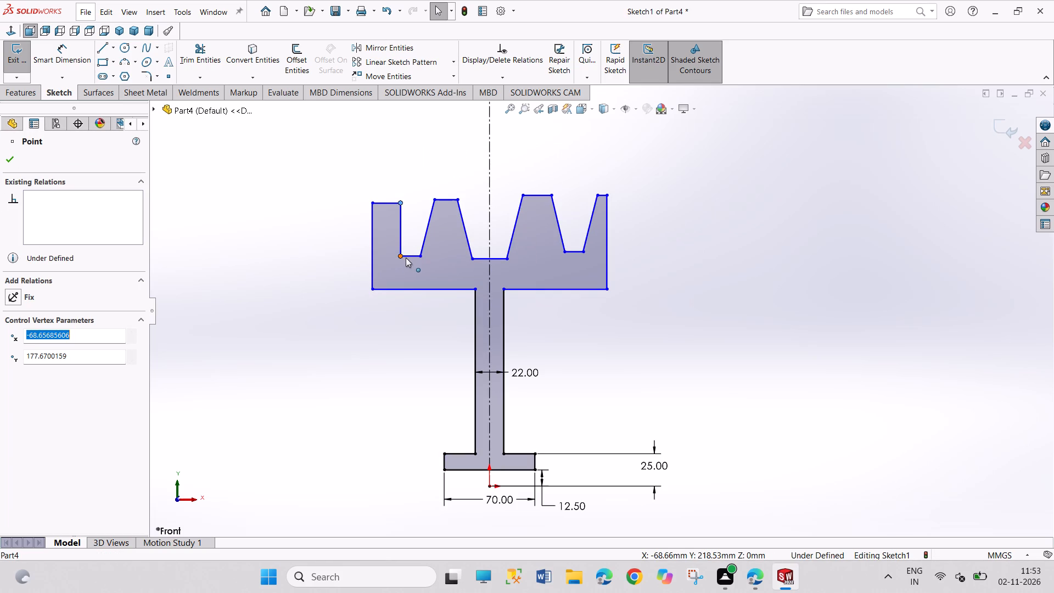
left_click_drag(406, 258, 412, 258)
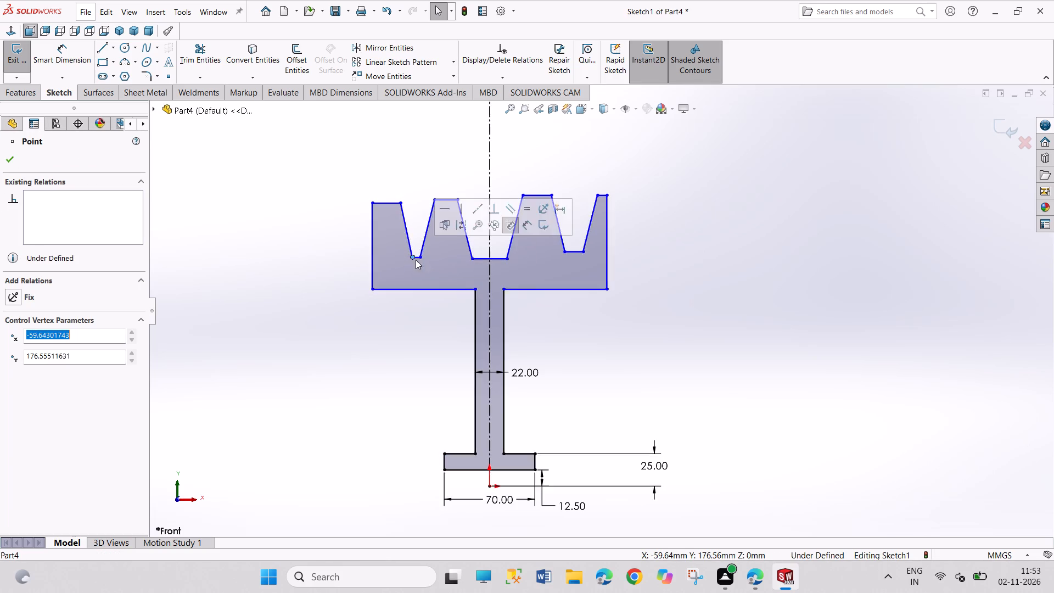
left_click_drag(669, 292, 694, 327)
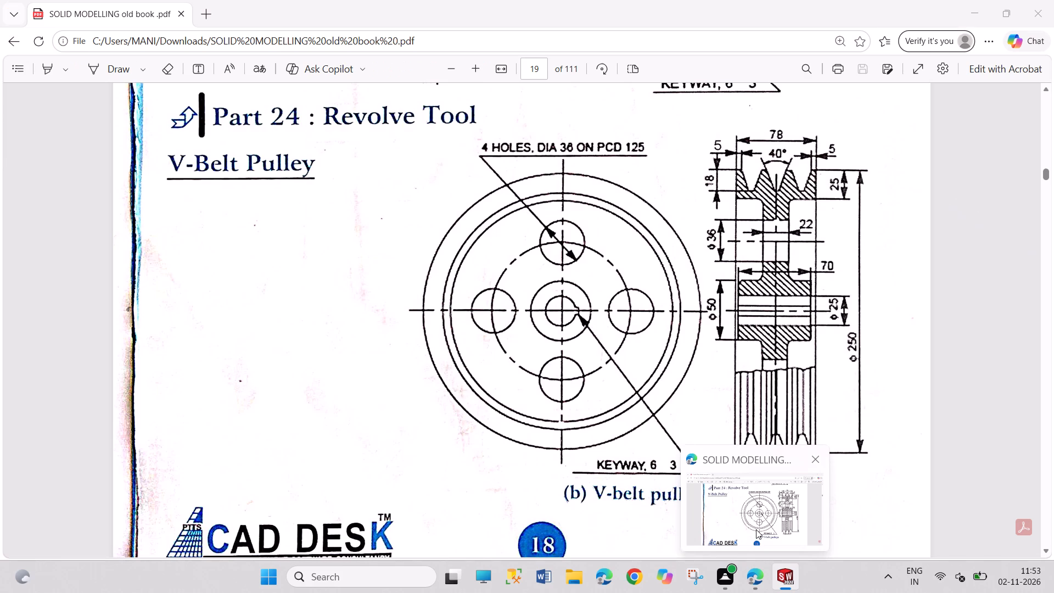
Dimension the angle between the middle groove's two slanted sides as 40°.
right_click_drag(832, 359, 768, 178)
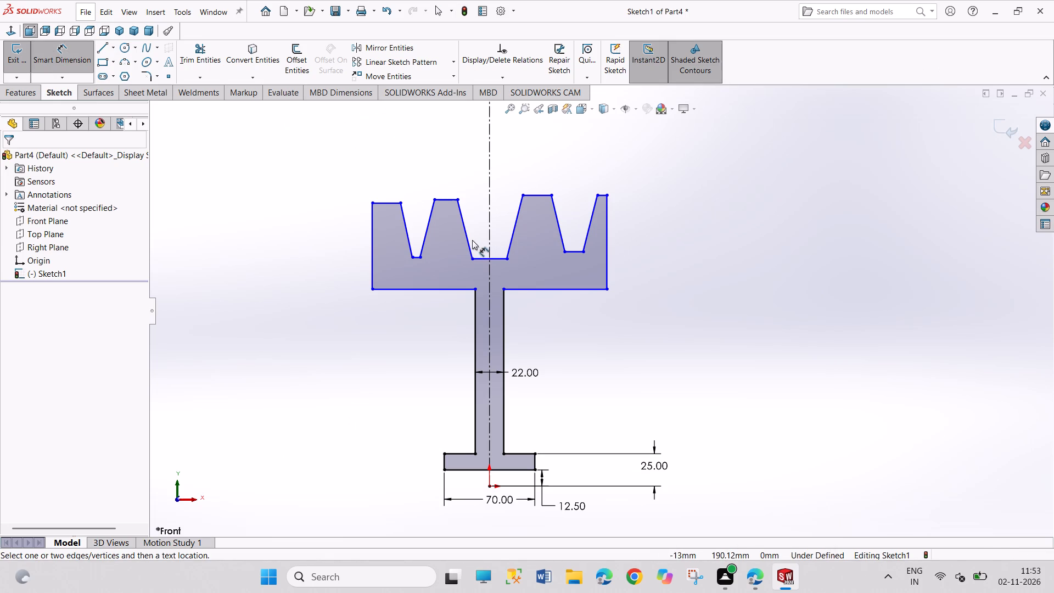
left_click(467, 242)
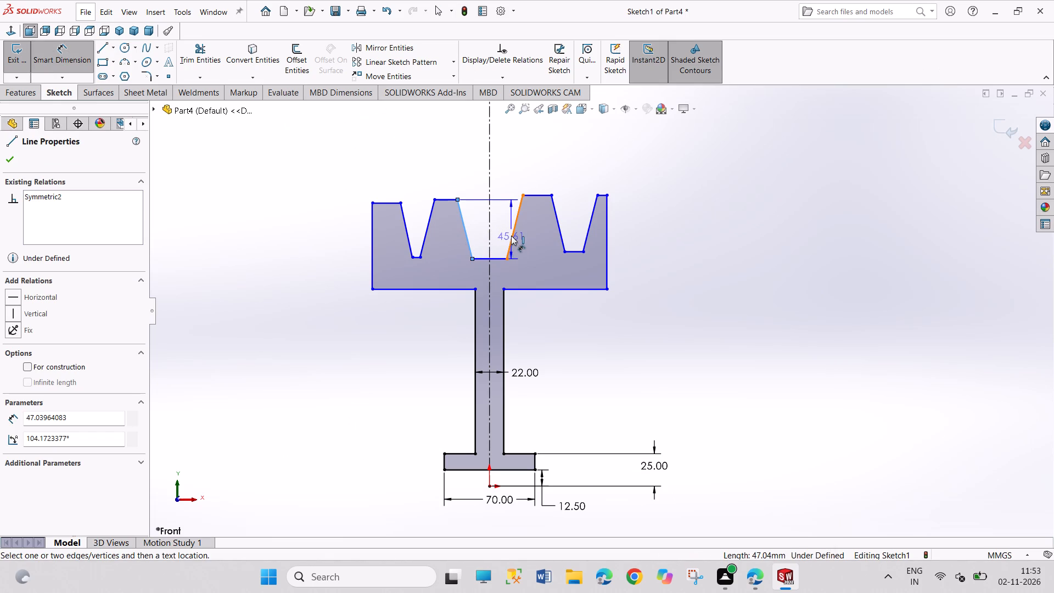
left_click(511, 236)
left_click(504, 203)
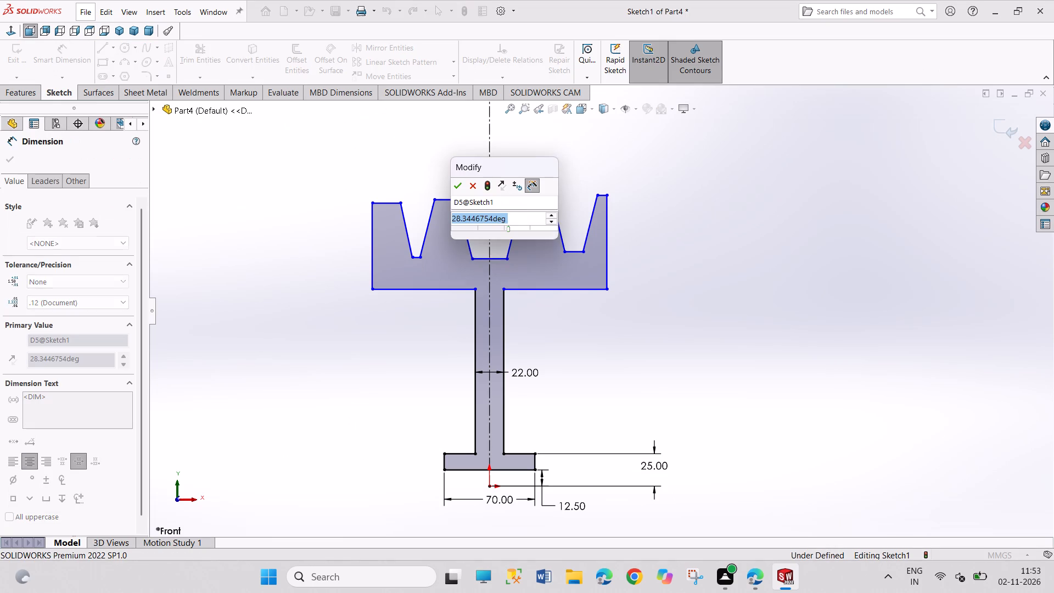
type("40")
key("Return")
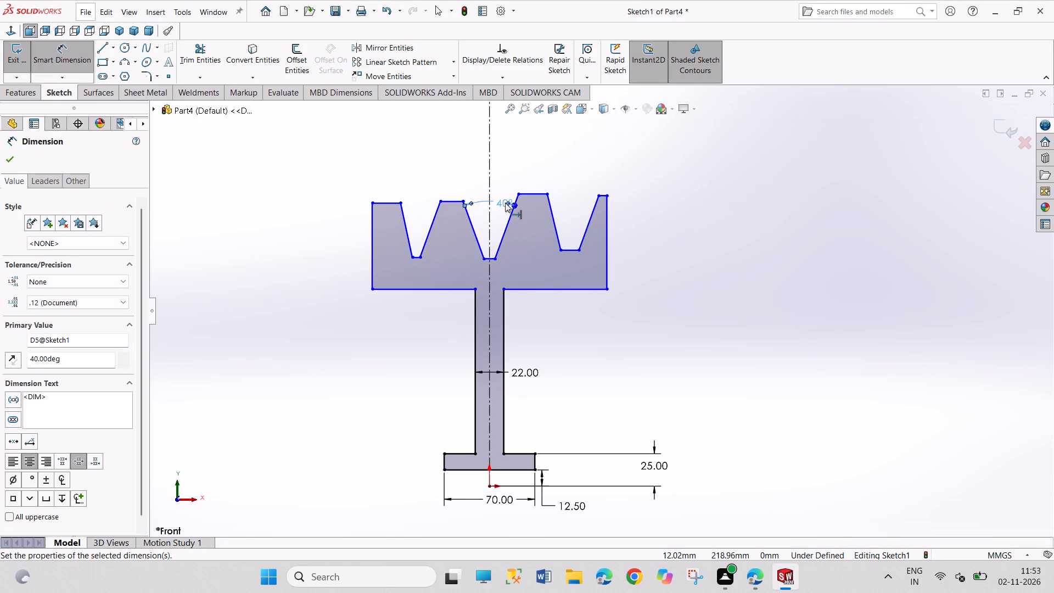
Dimension the short top line at the rim's right end as 5 mm.
left_click(603, 197)
left_click(646, 178)
key("5")
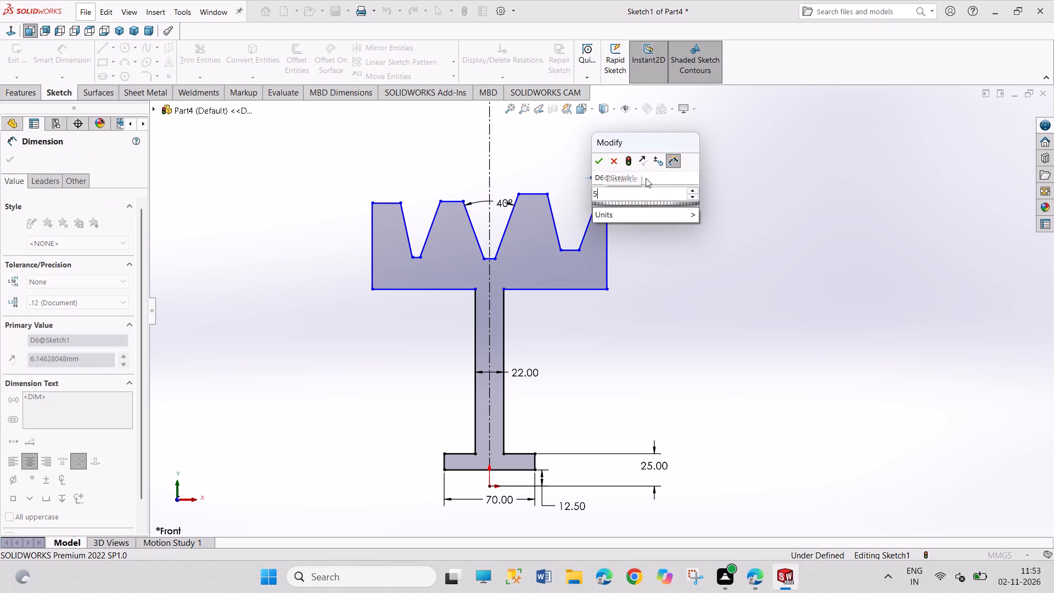
key("Return")
Dimension the short top line at the rim's left end as 5 mm.
left_click(389, 202)
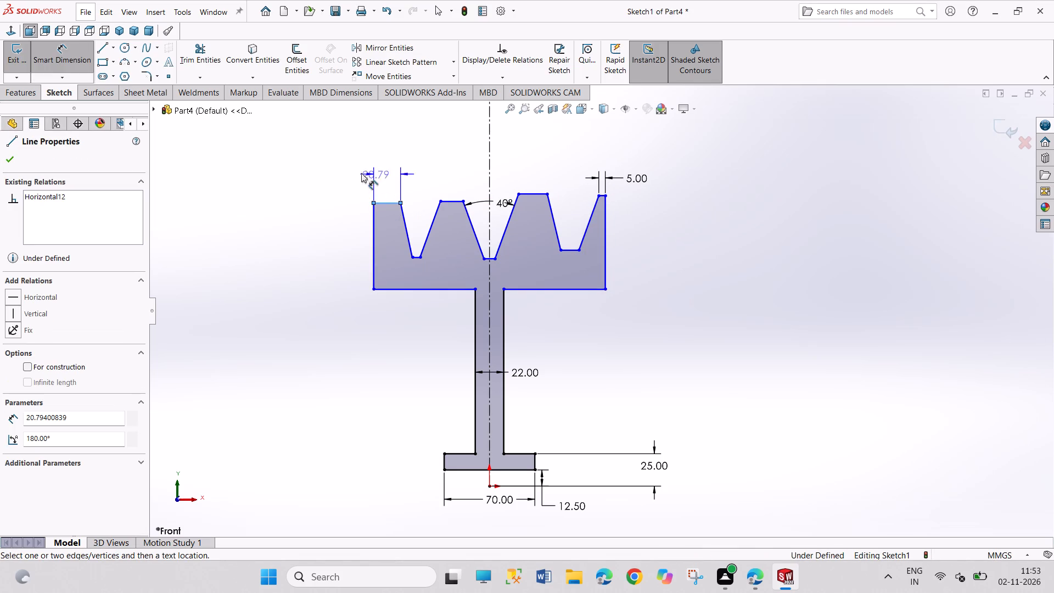
left_click(333, 176)
key("5")
key("Return")
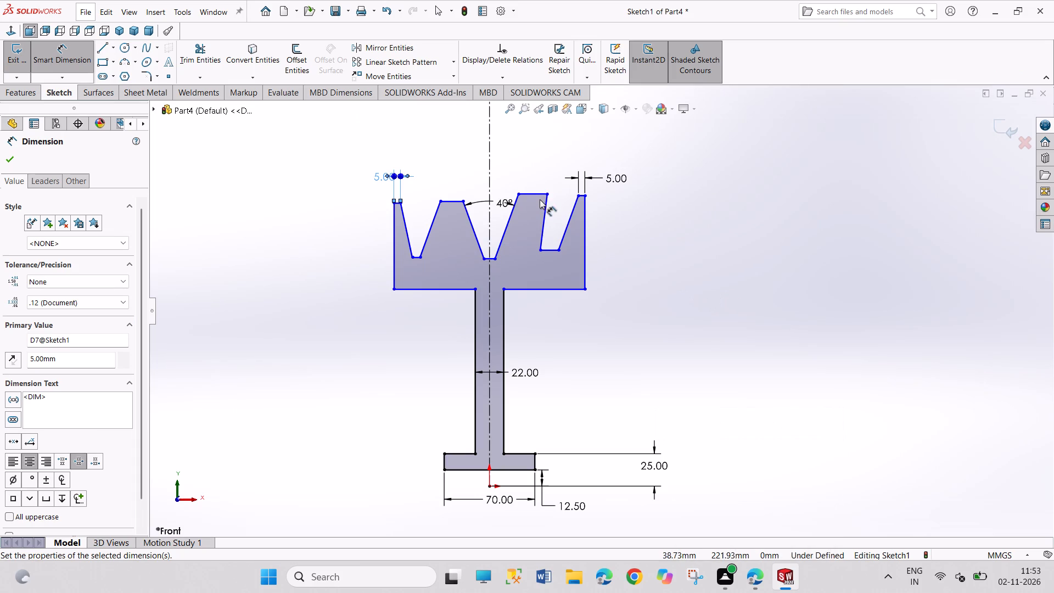
Dimension the top line of the tooth between the middle and right grooves as 5 mm.
left_click(535, 195)
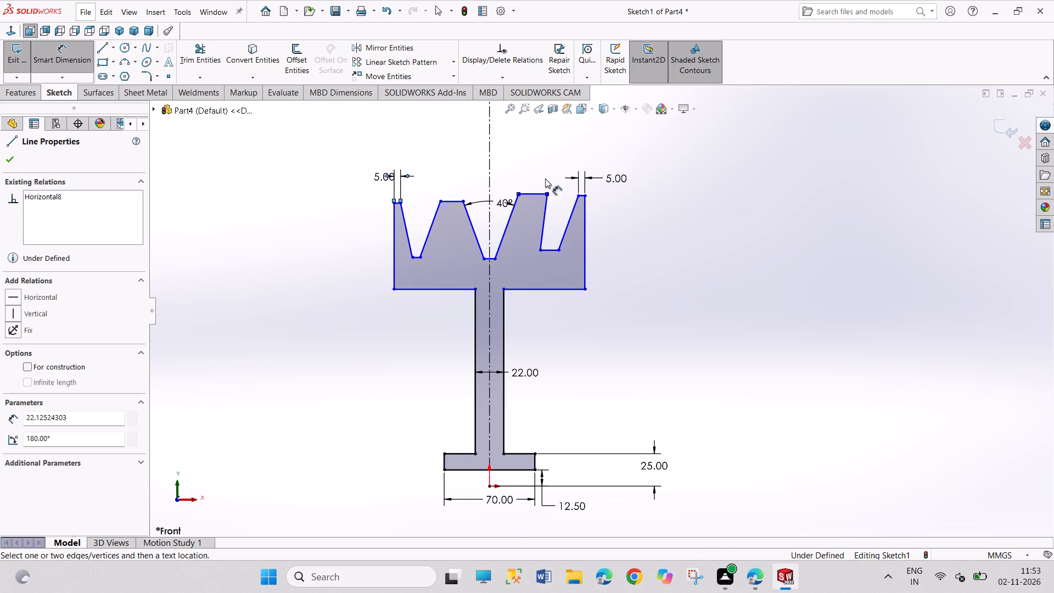
key("Escape")
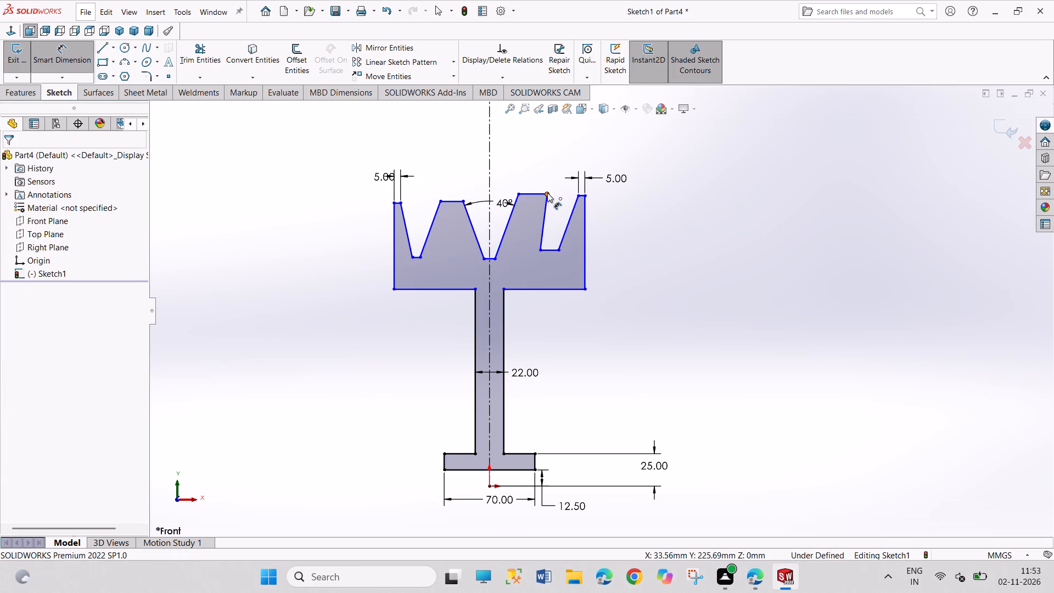
left_click(547, 193)
left_click(517, 194)
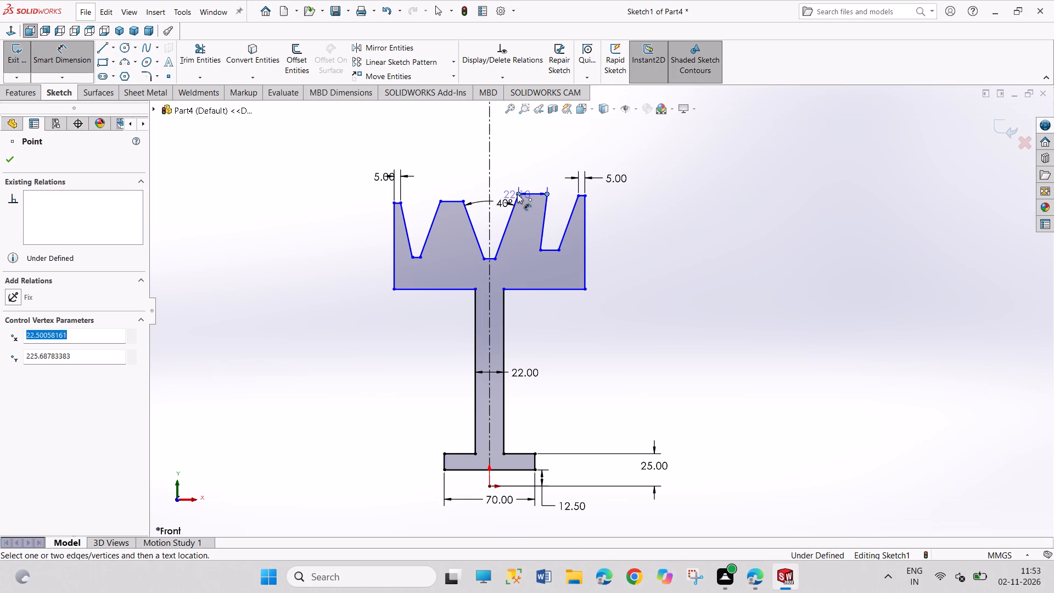
left_click(536, 170)
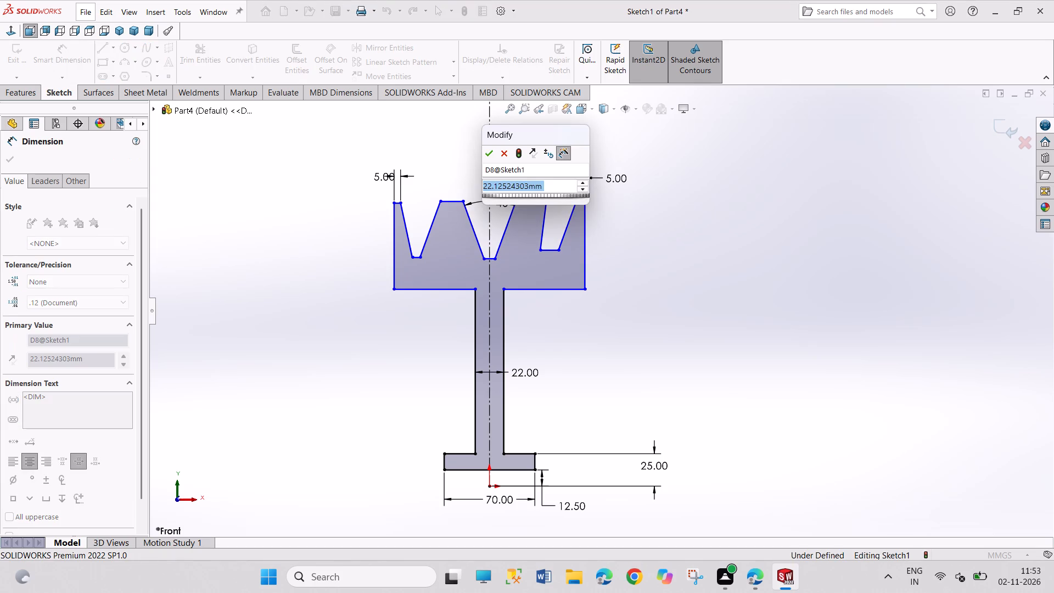
key("5")
key("Return")
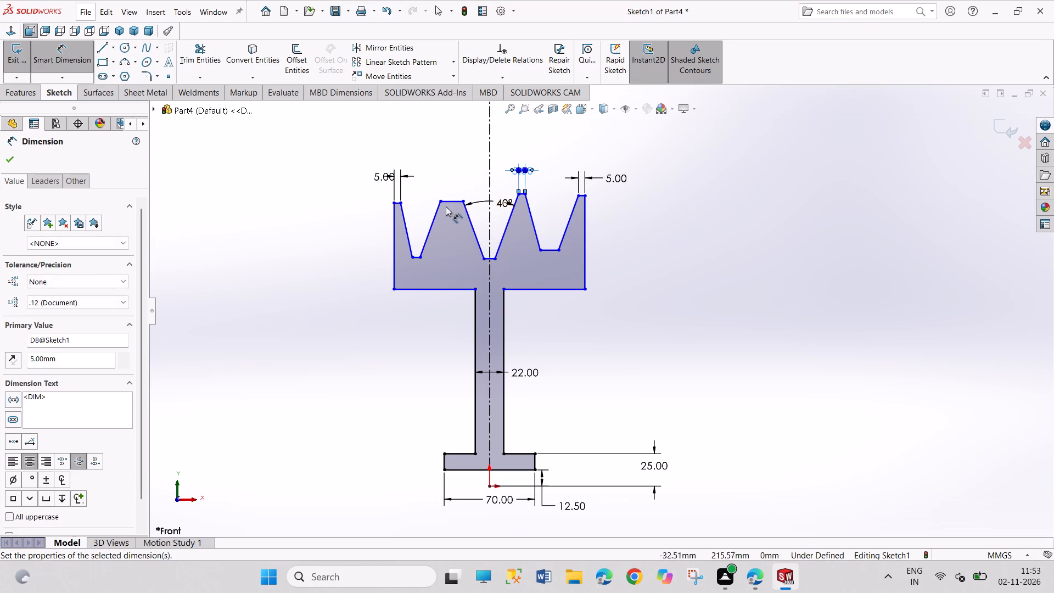
Dimension the top line of the tooth between the left and middle grooves as 5 mm.
left_click(451, 200)
left_click(440, 155)
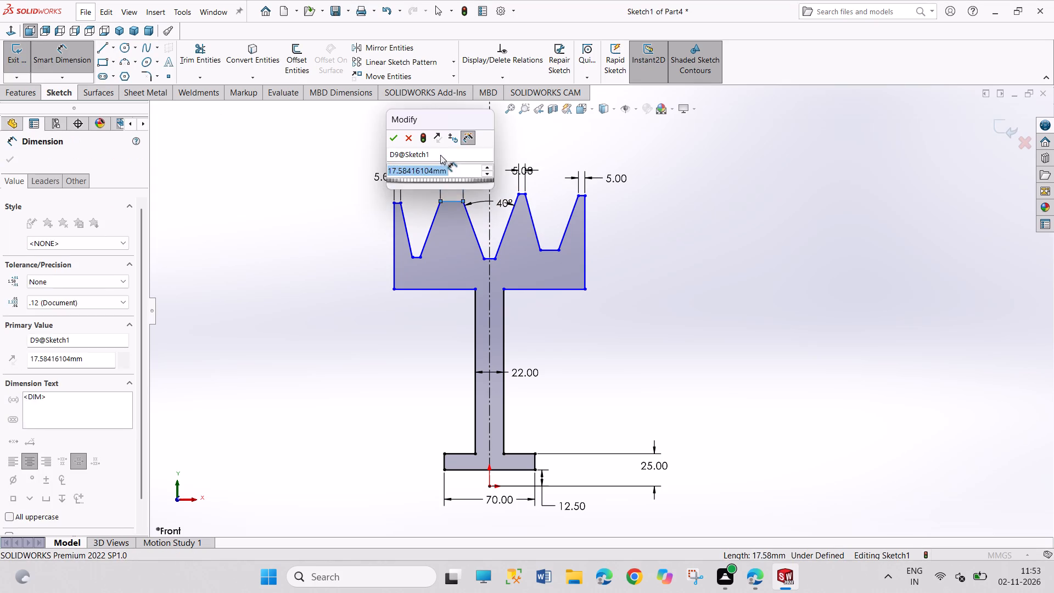
key("5")
key("Return")
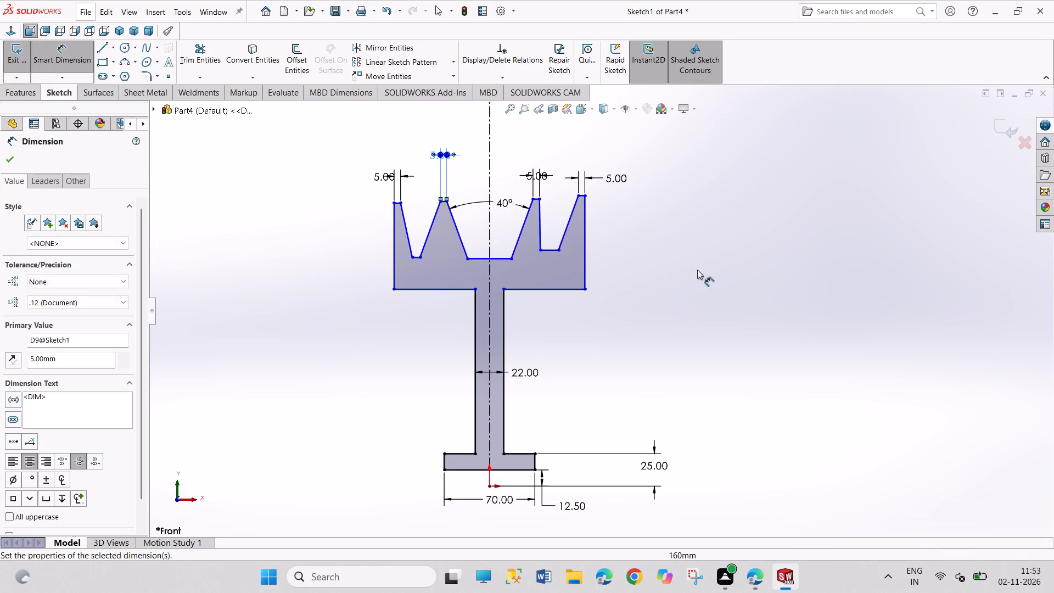
right_click(697, 270)
left_click(725, 306)
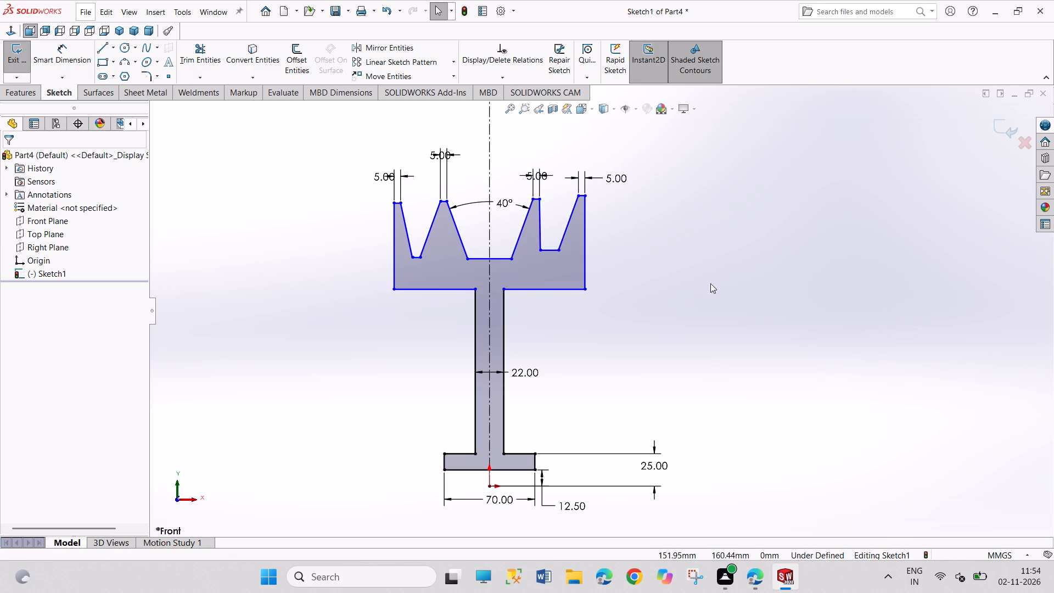
Dimension the left groove's bottom line as 5 mm.
right_click_drag(784, 398, 790, 227)
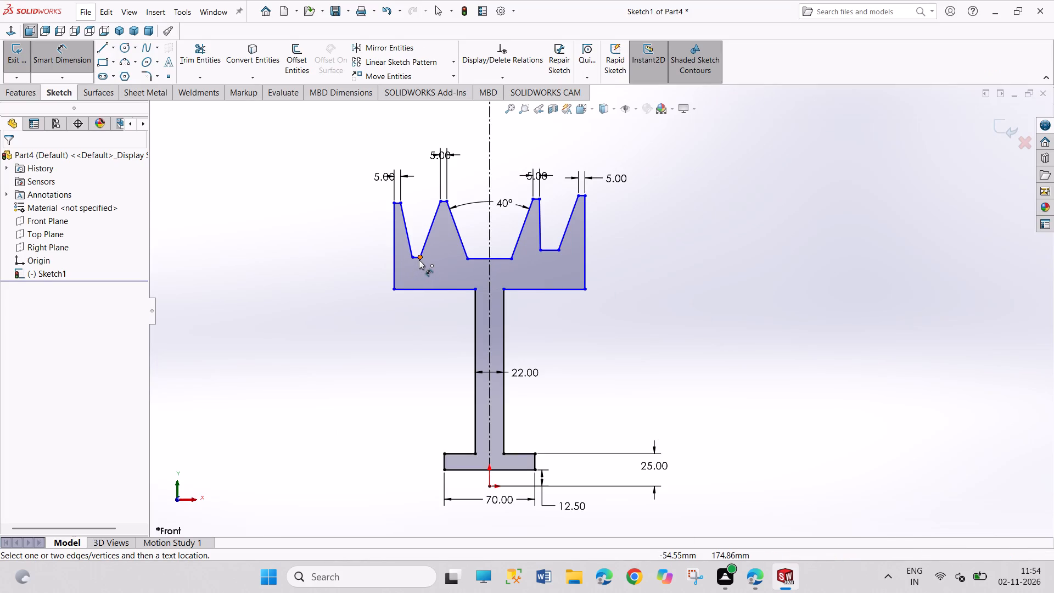
left_click(419, 260)
left_click(412, 261)
left_click(364, 271)
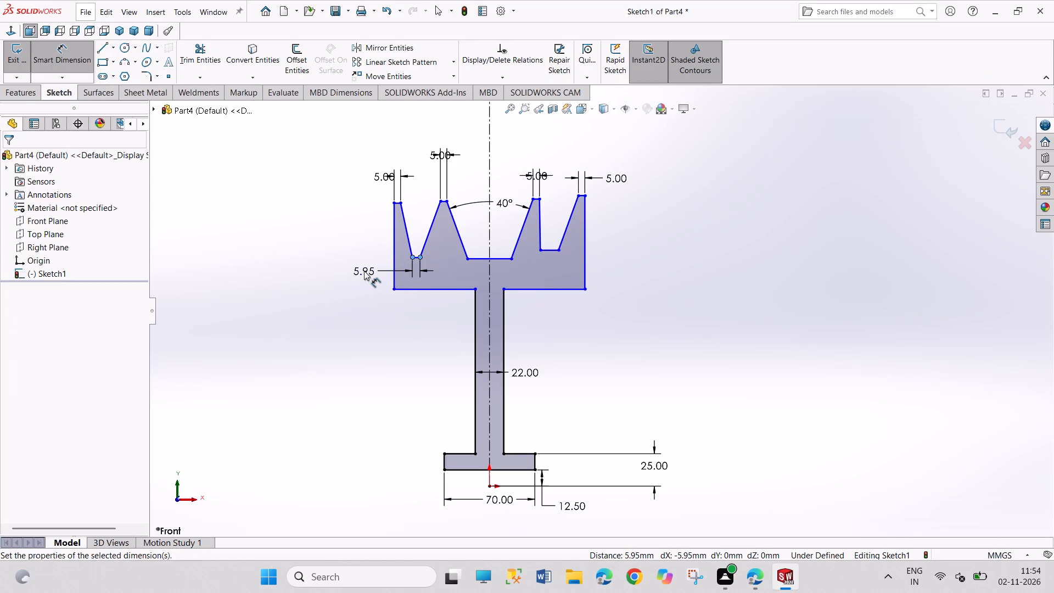
key("5")
key("Return")
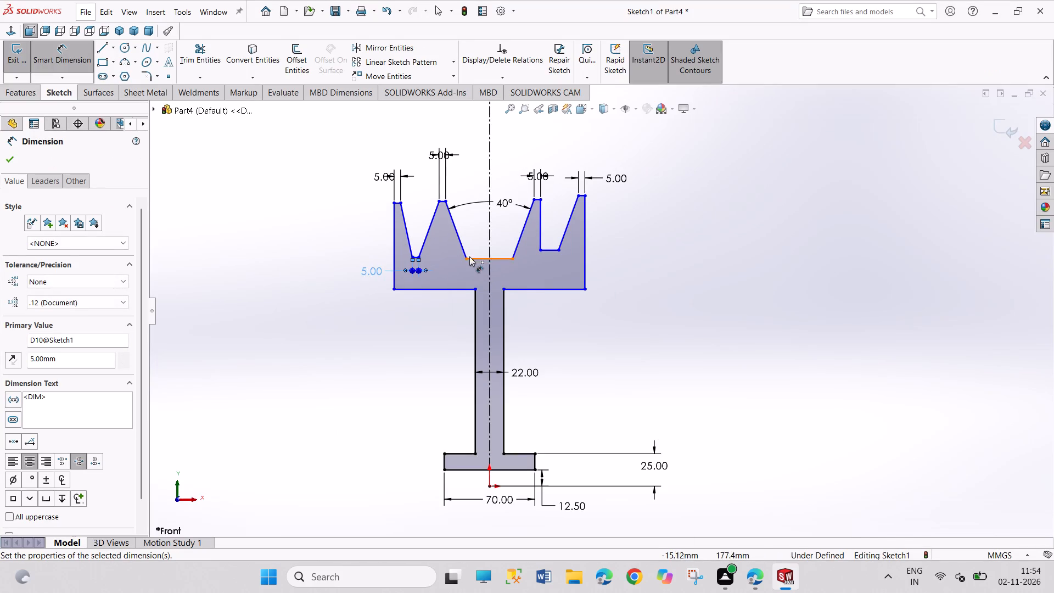
Dimension the middle groove's bottom line as 5 mm.
left_click(476, 259)
left_click(652, 278)
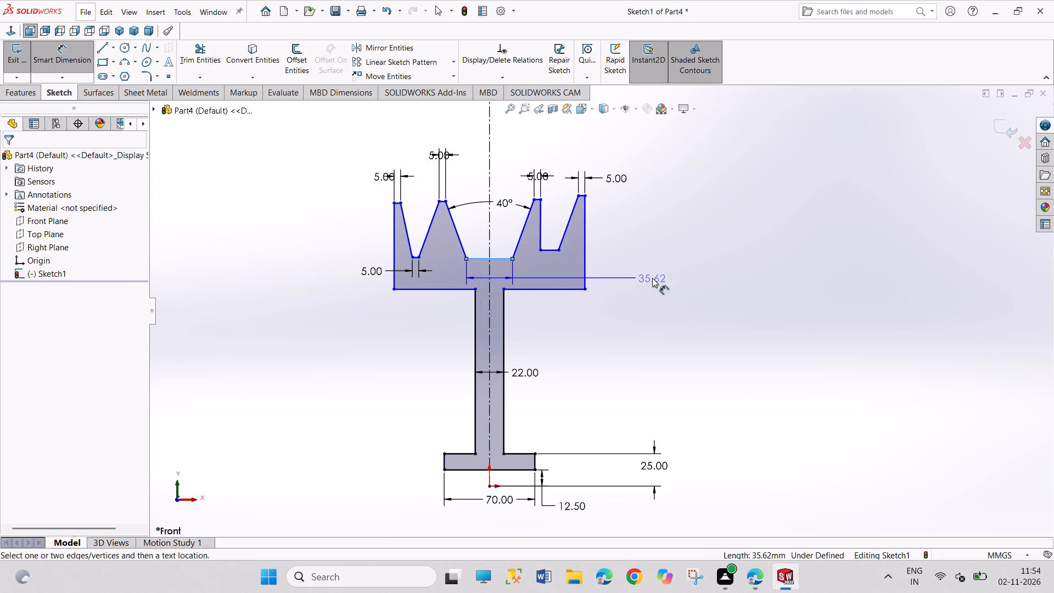
key("5")
key("Return")
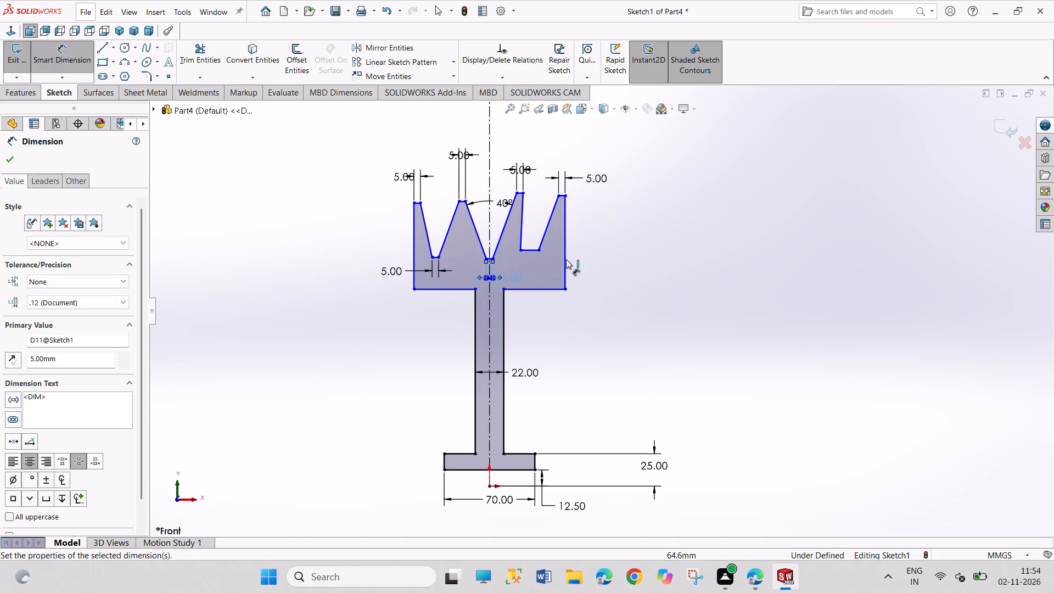
Dimension the right groove's bottom line as 5 mm.
left_click(528, 250)
left_click(631, 265)
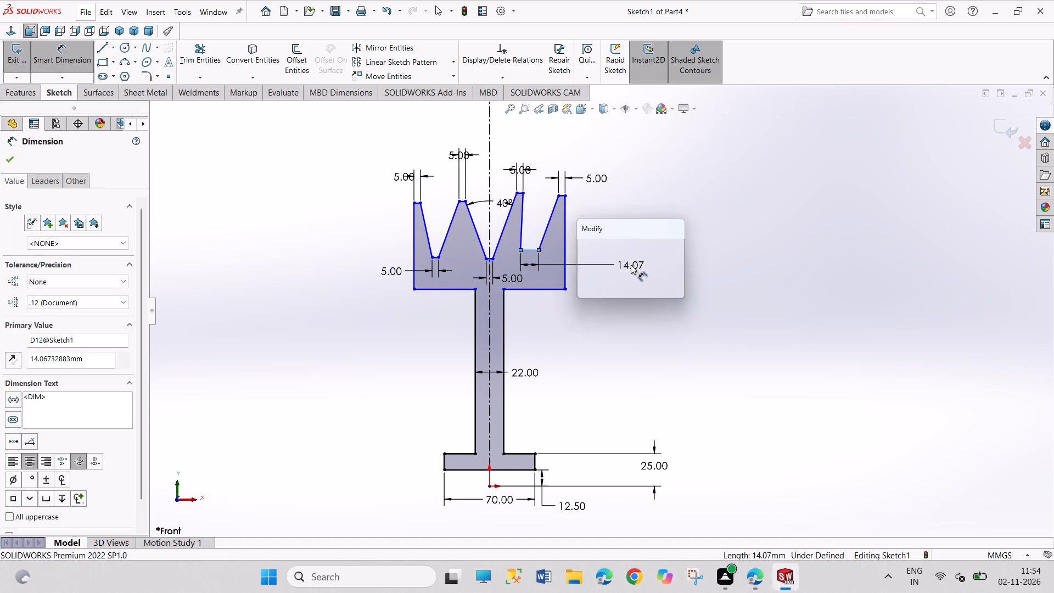
key("5")
key("Return")
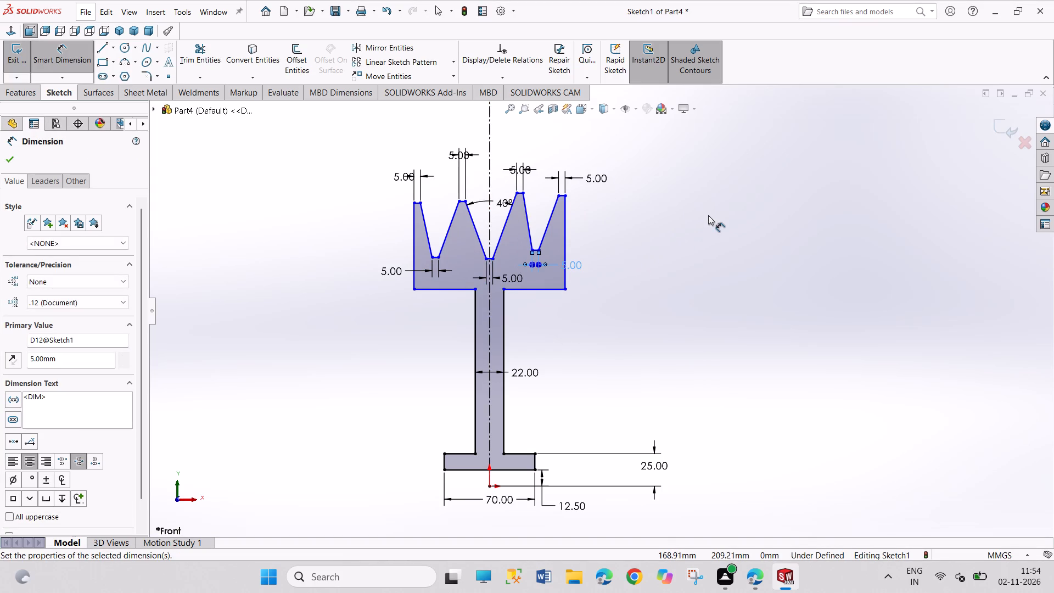
right_click(708, 215)
left_click(721, 250)
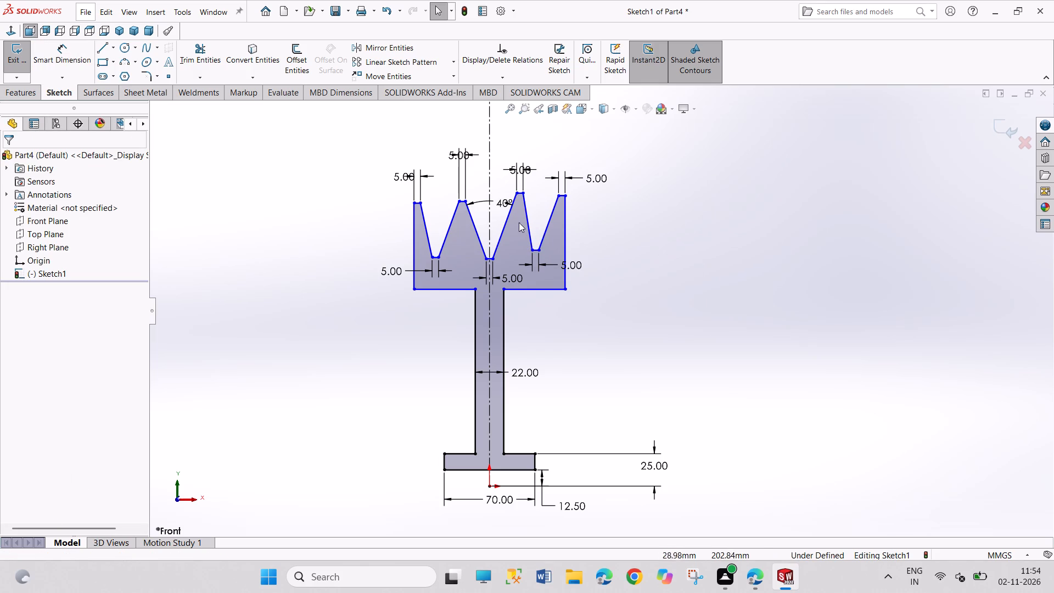
Move the left groove's inner bottom corner to about X -35, Y 181 mm.
scroll(466, 230, "down", 5)
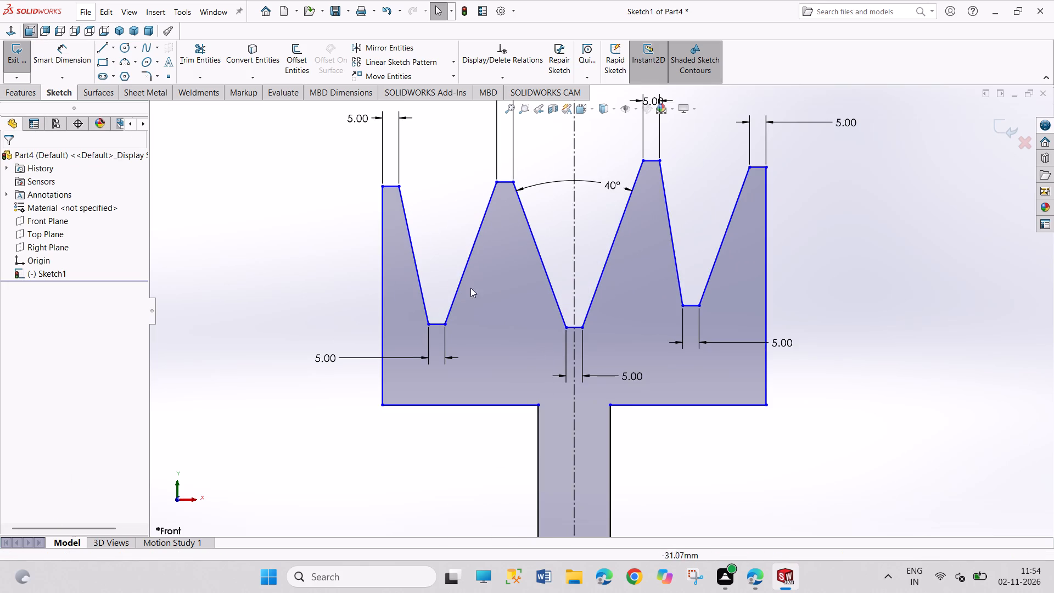
left_click_drag(446, 324, 468, 324)
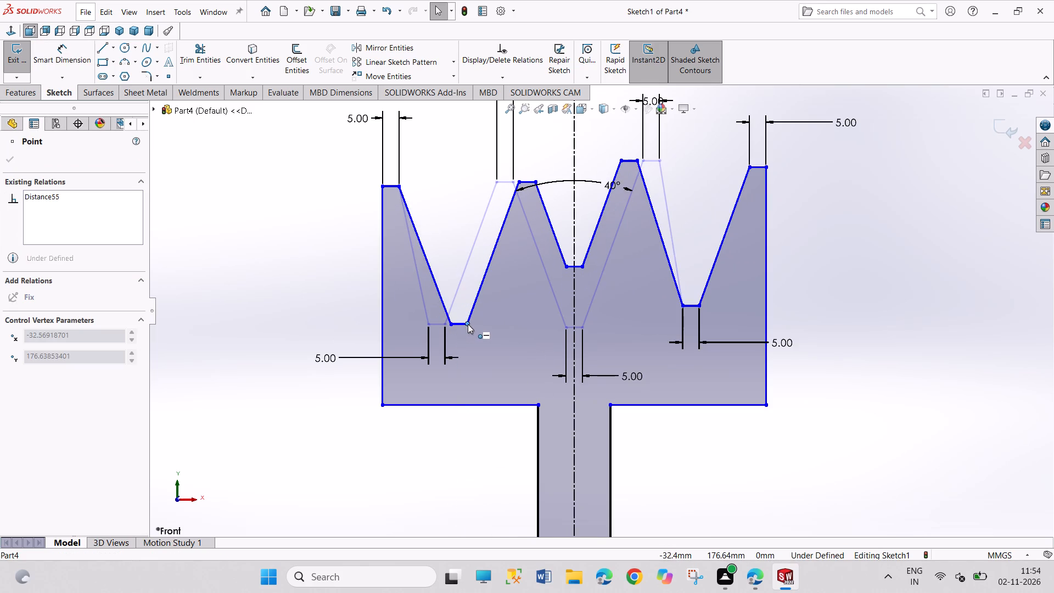
left_click_drag(468, 324, 460, 310)
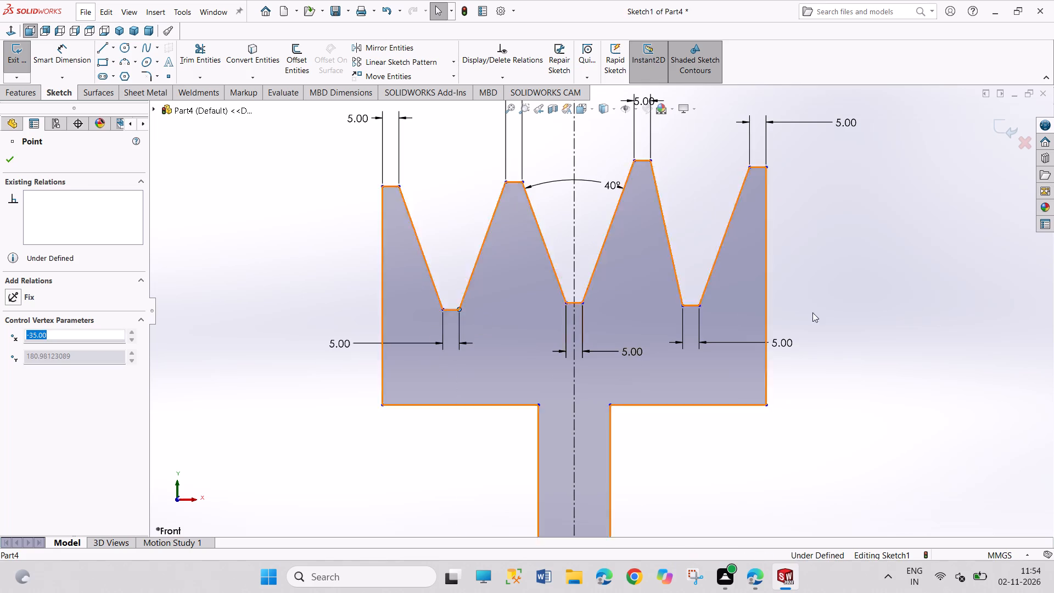
left_click(947, 312)
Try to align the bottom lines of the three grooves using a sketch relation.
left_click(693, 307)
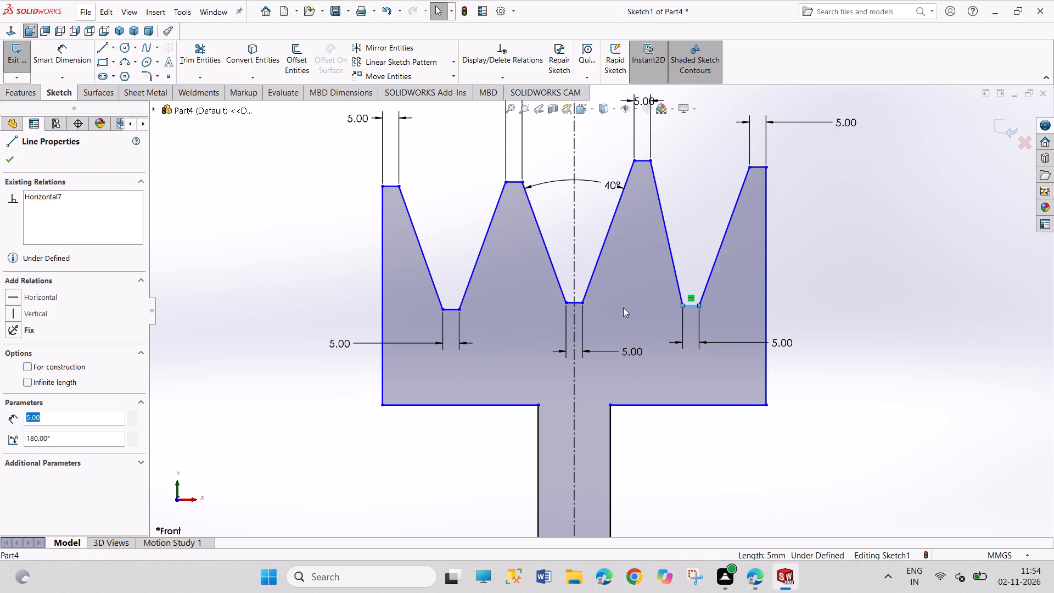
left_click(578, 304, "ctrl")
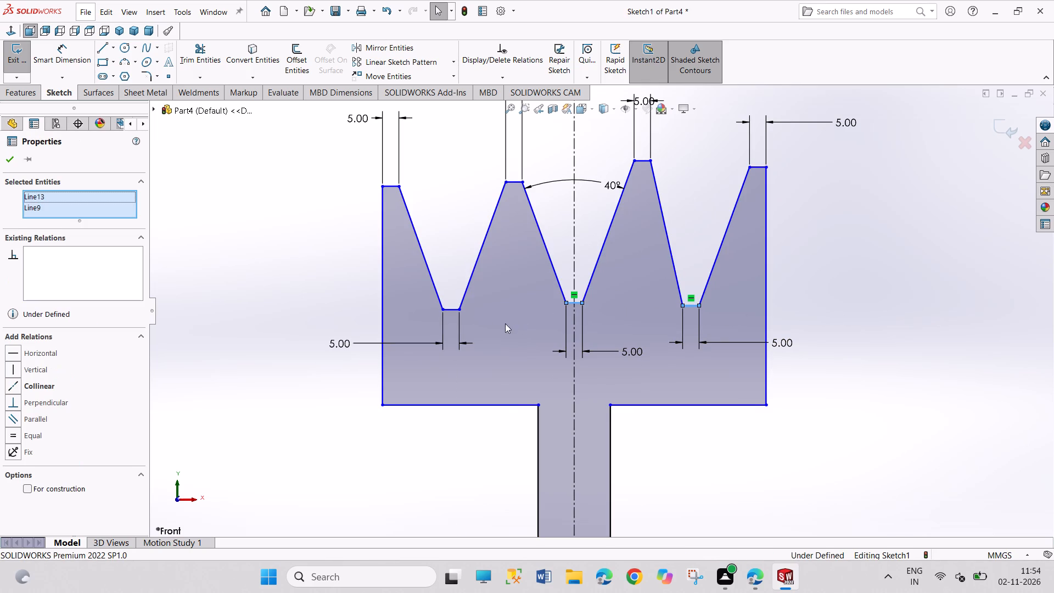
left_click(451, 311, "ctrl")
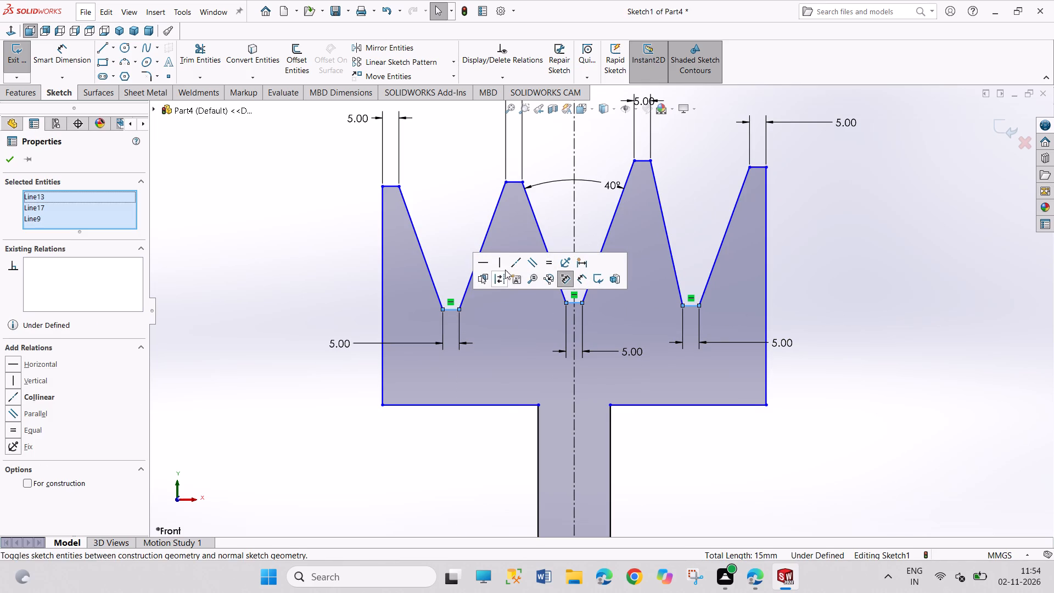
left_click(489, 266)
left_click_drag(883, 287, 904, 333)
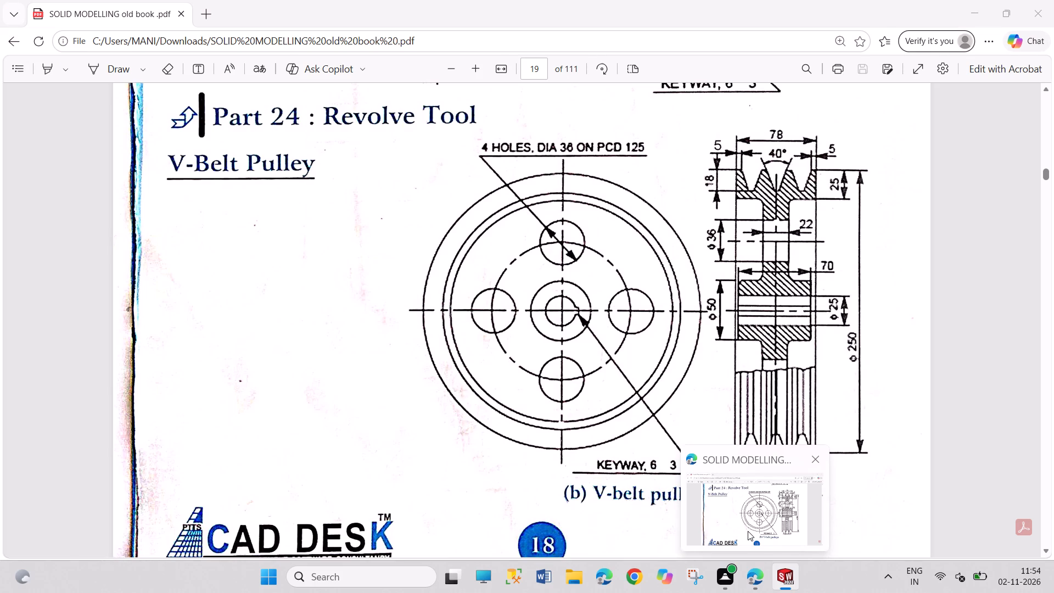
Dimension the right groove's depth, from its bottom line to the rim's right-end top line, as 18 mm.
right_click_drag(1039, 323, 990, 166)
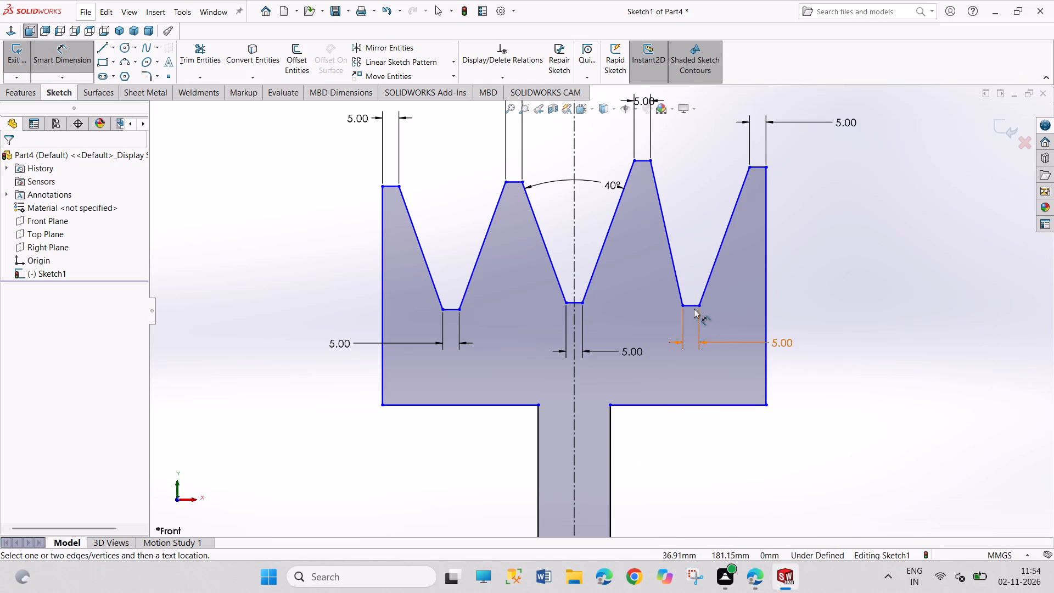
left_click(692, 306)
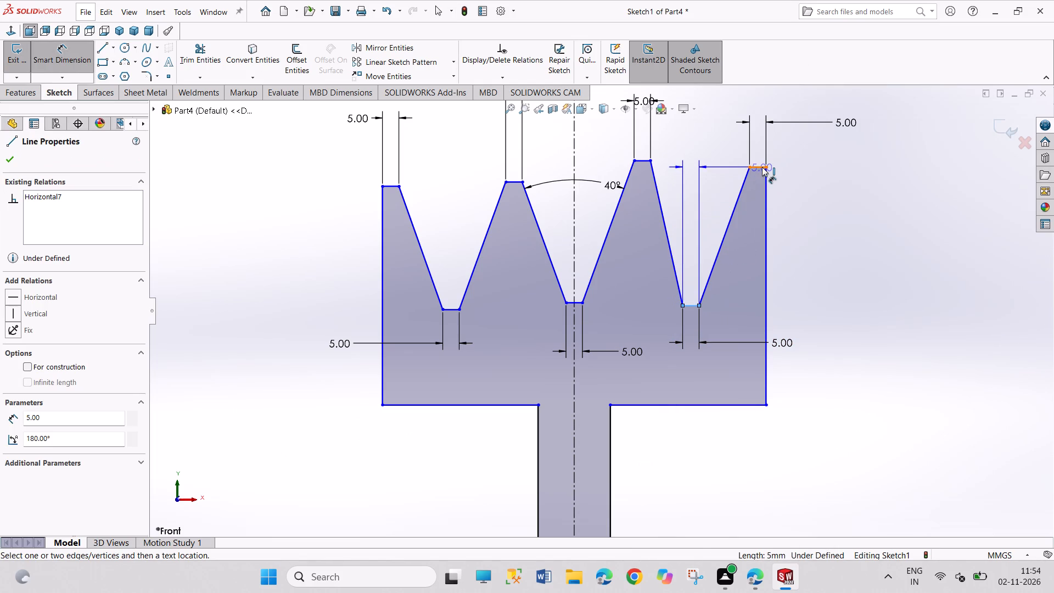
left_click(762, 167)
left_click(808, 222)
type("18")
key("Return")
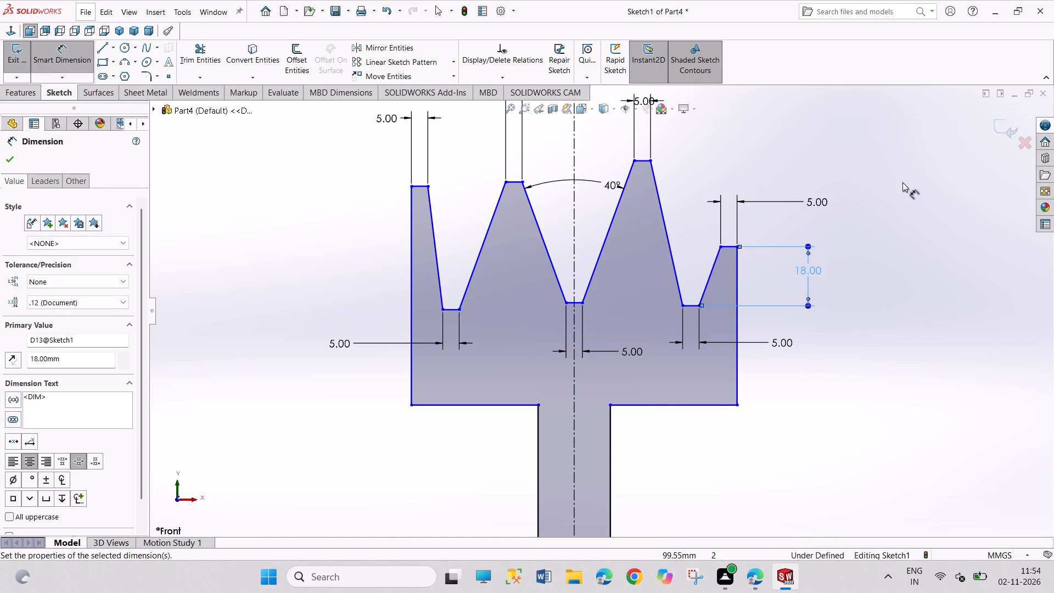
right_click(902, 182)
left_click(915, 221)
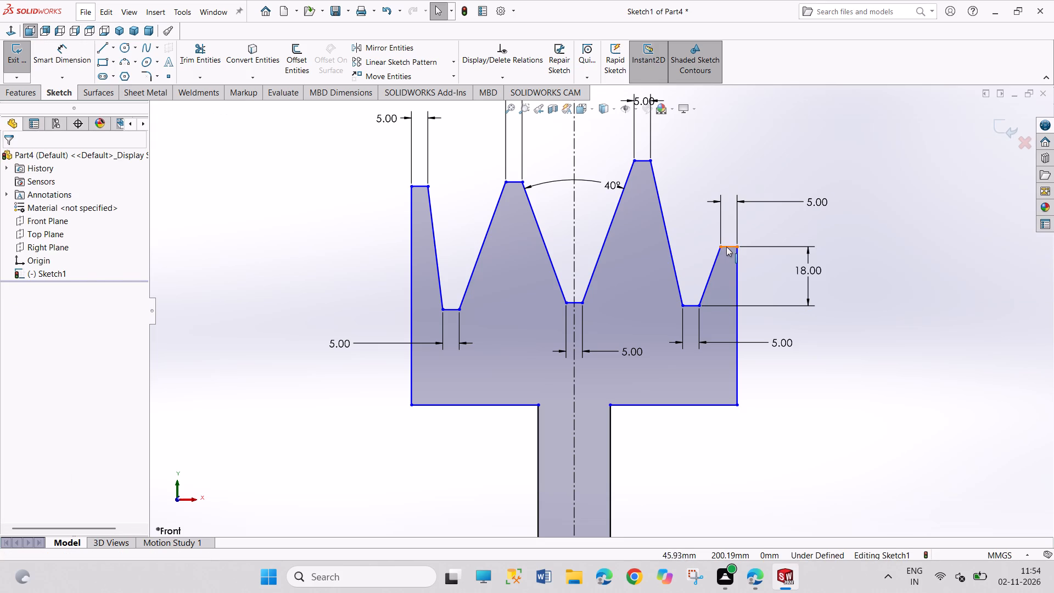
Make the rim's four short top lines collinear.
left_click(728, 247)
left_click(642, 161, "ctrl")
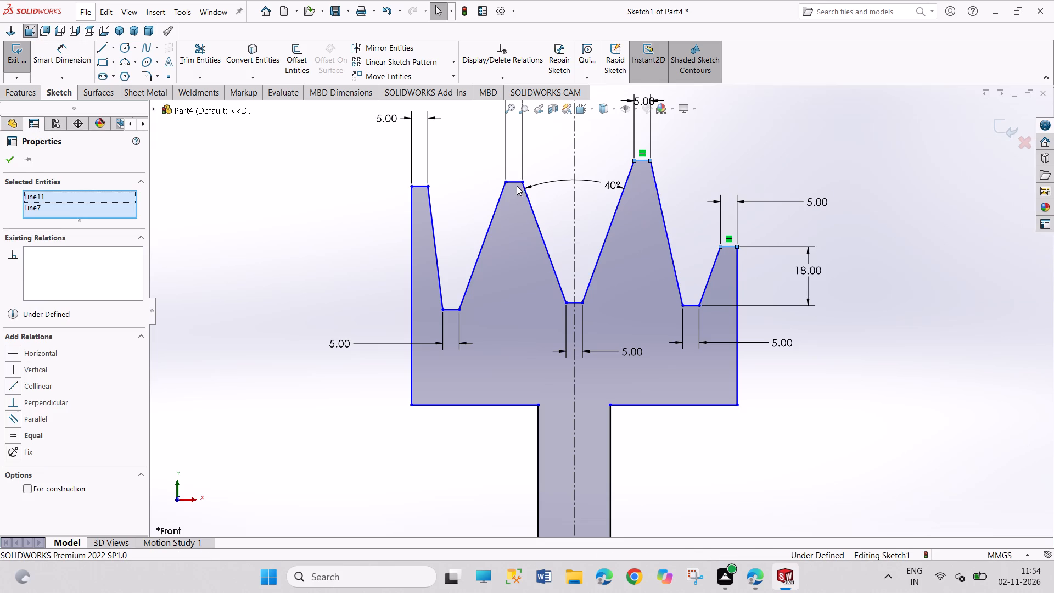
left_click(514, 182, "ctrl")
left_click(419, 189, "ctrl")
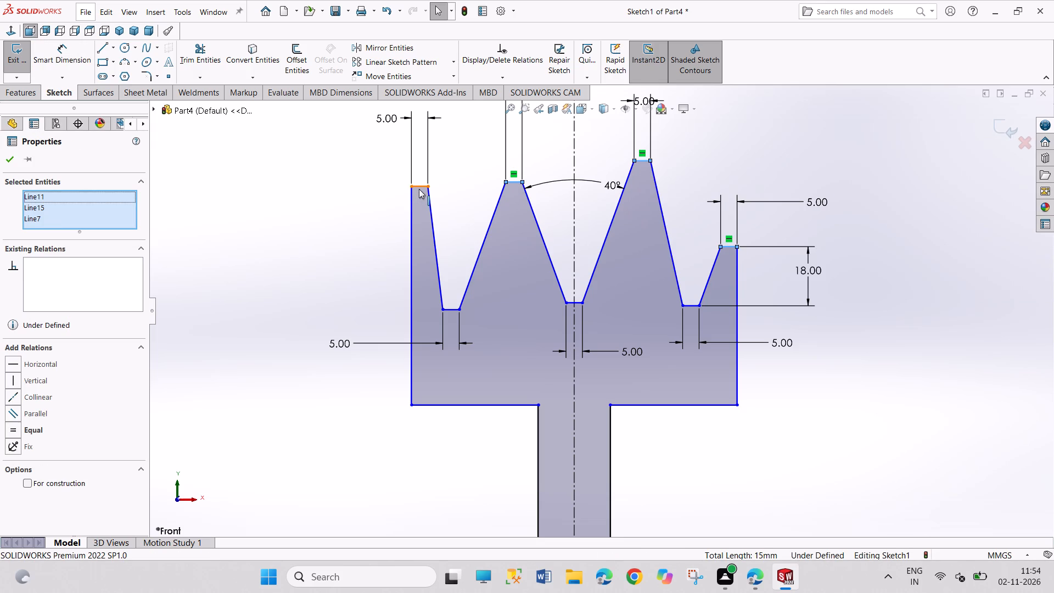
left_click(451, 140)
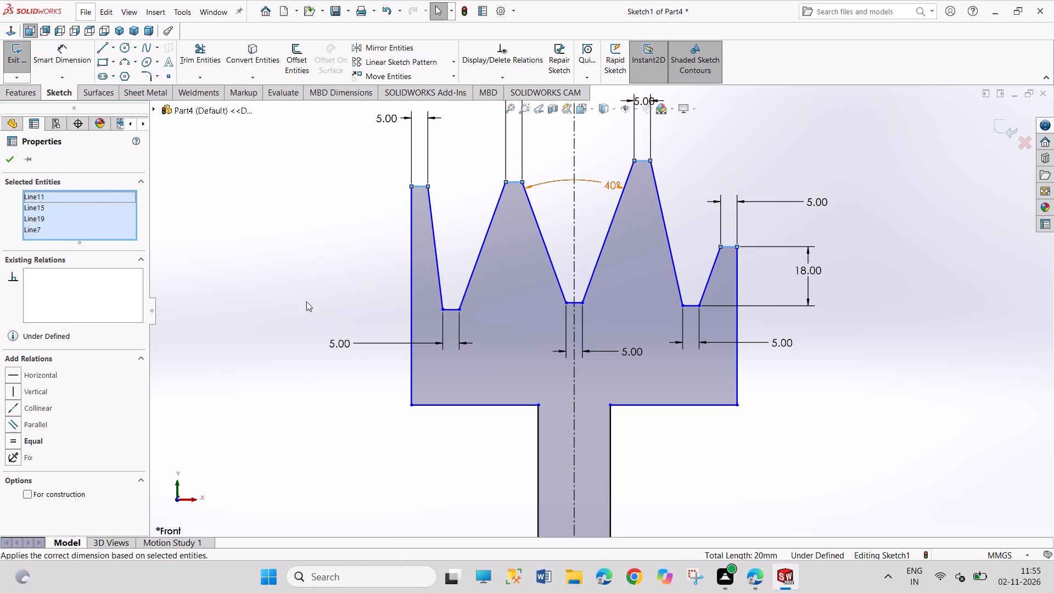
left_click(44, 408)
left_click(147, 347)
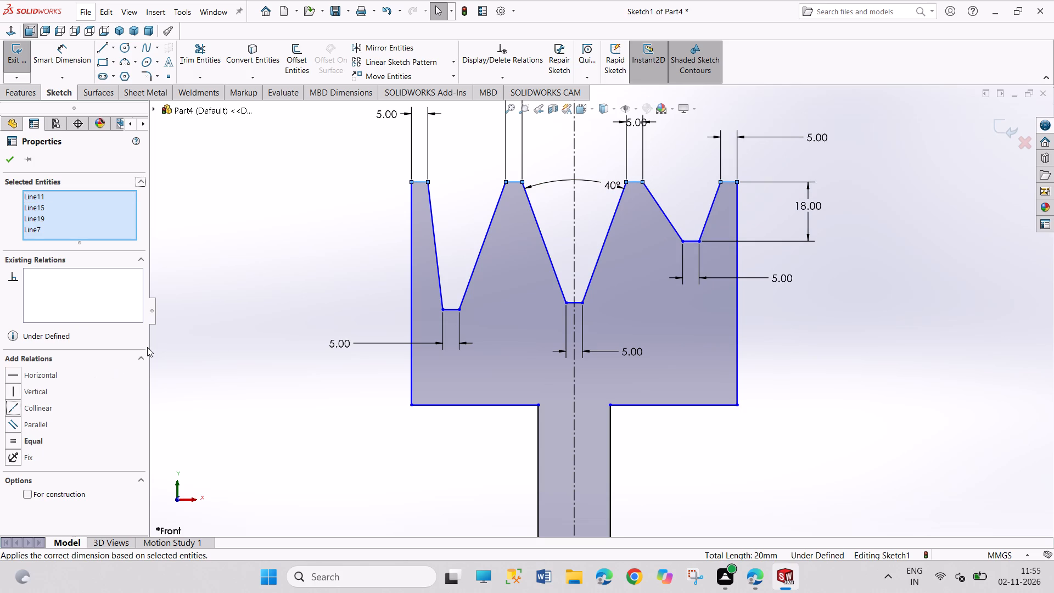
Make the bottom lines of the three grooves collinear.
left_click(453, 312)
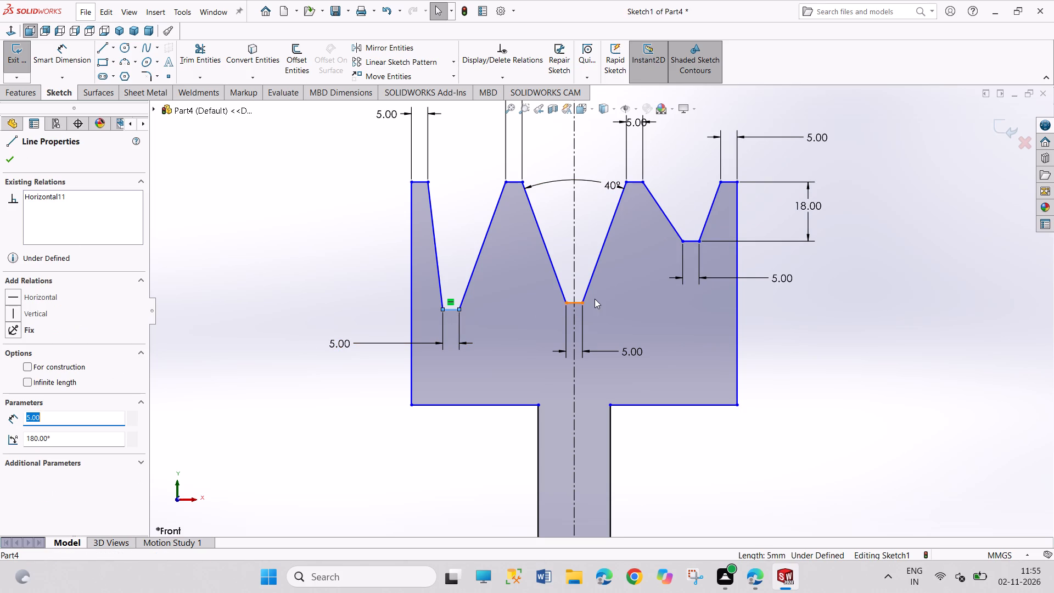
left_click(575, 304, "ctrl")
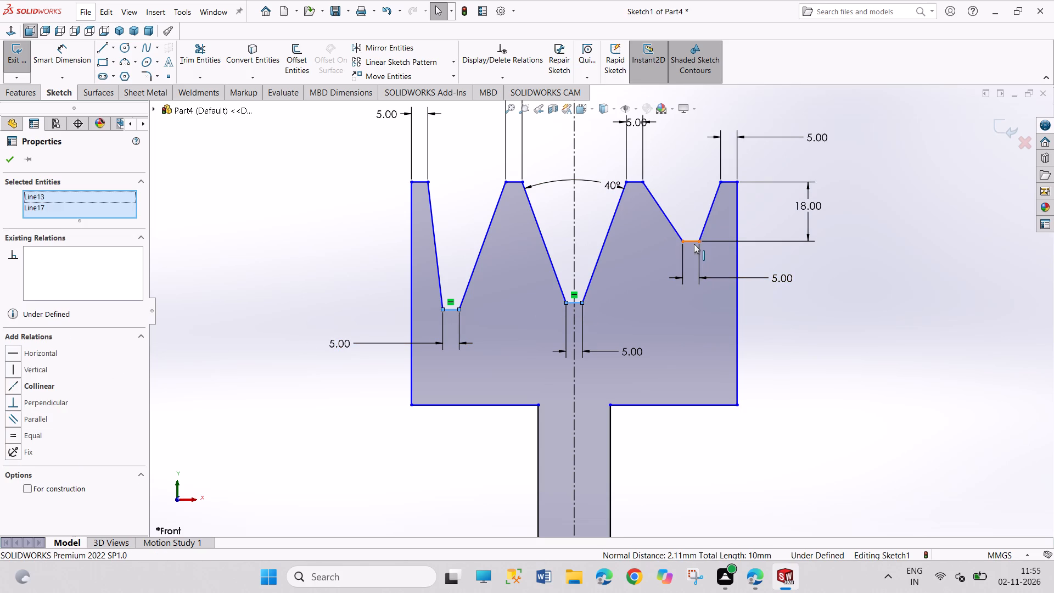
left_click(693, 243, "ctrl")
left_click(42, 396)
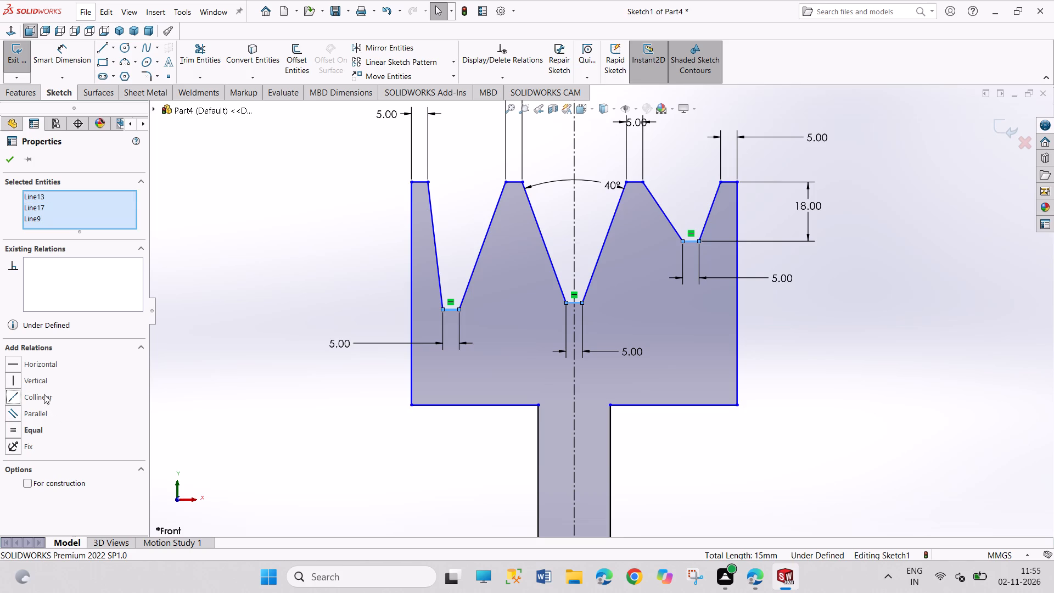
left_click_drag(228, 316, 246, 385)
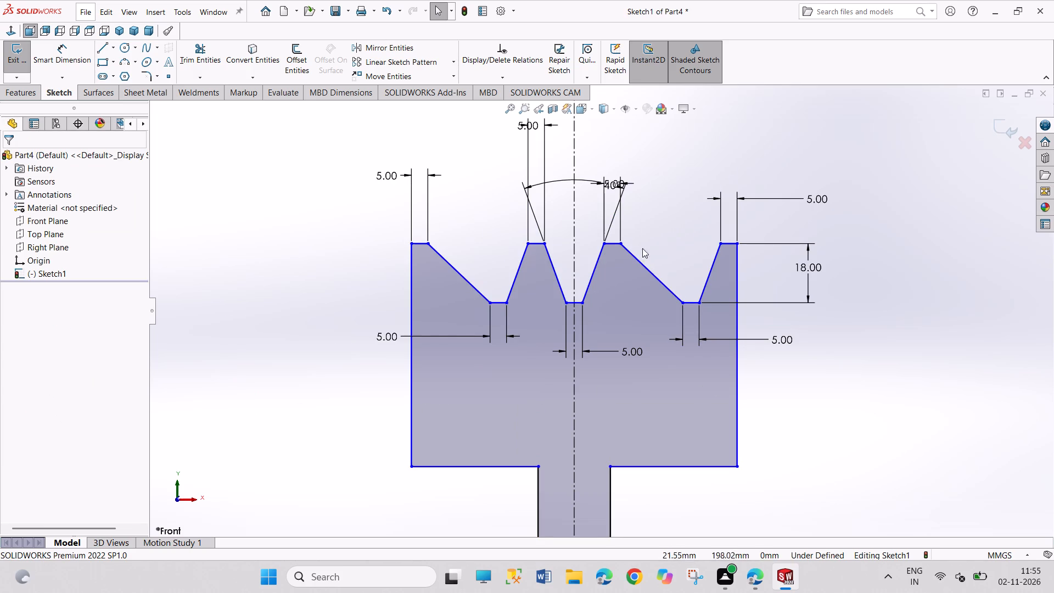
Separate the overlapping dimensions by moving the 5 mm land width aside and the 40° angle into the middle groove.
left_click_drag(609, 186, 665, 214)
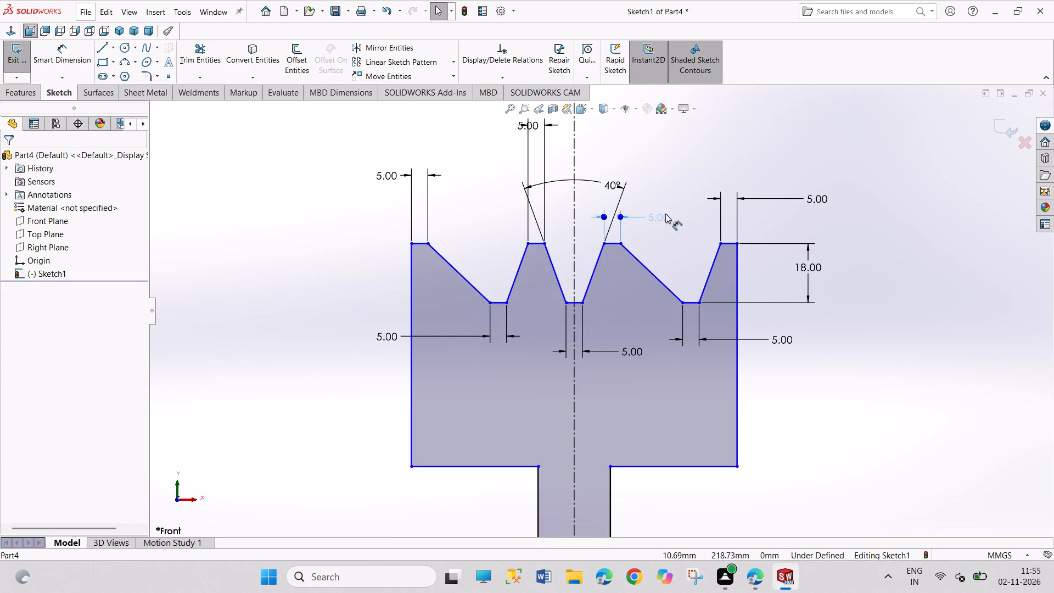
left_click_drag(665, 214, 668, 212)
left_click_drag(608, 182, 581, 260)
left_click(837, 395)
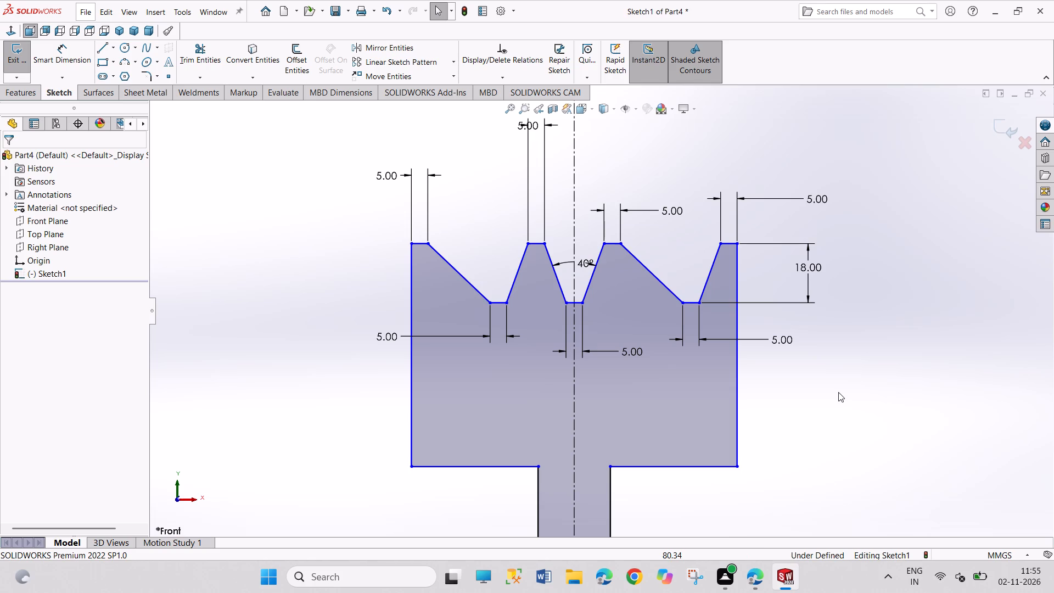
Dimension the rim's right vertical side as 25 mm.
right_click_drag(854, 433, 843, 322)
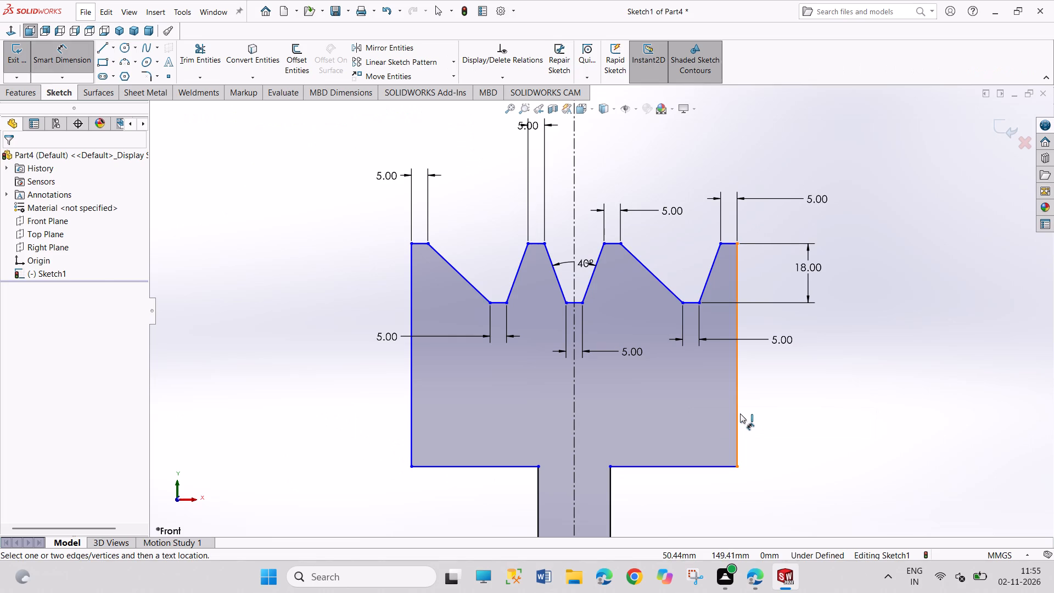
left_click(740, 413)
left_click(860, 391)
type("25")
key("Return")
right_click(754, 443)
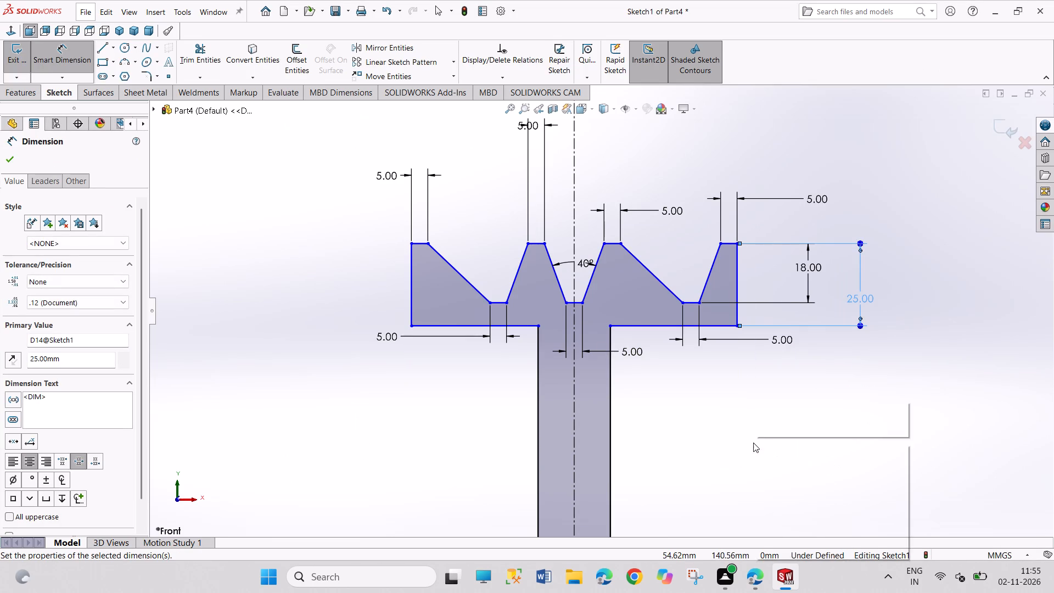
left_click(766, 478)
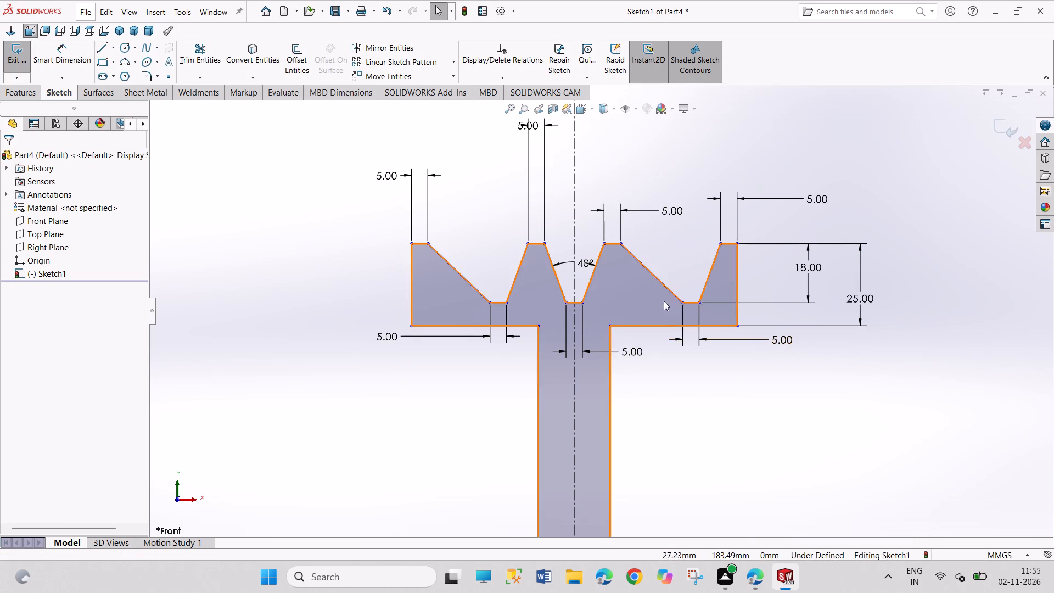
Shift the right groove's inner bottom corner toward the centreline, narrowing the rim to about 76.5 mm.
left_click_drag(683, 305, 652, 299)
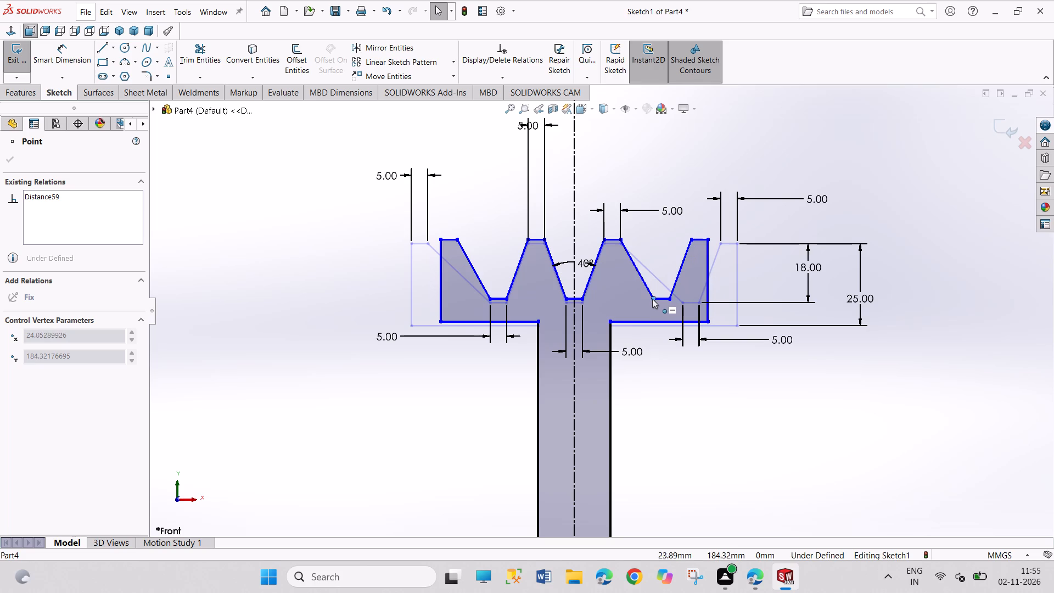
left_click_drag(652, 299, 643, 298)
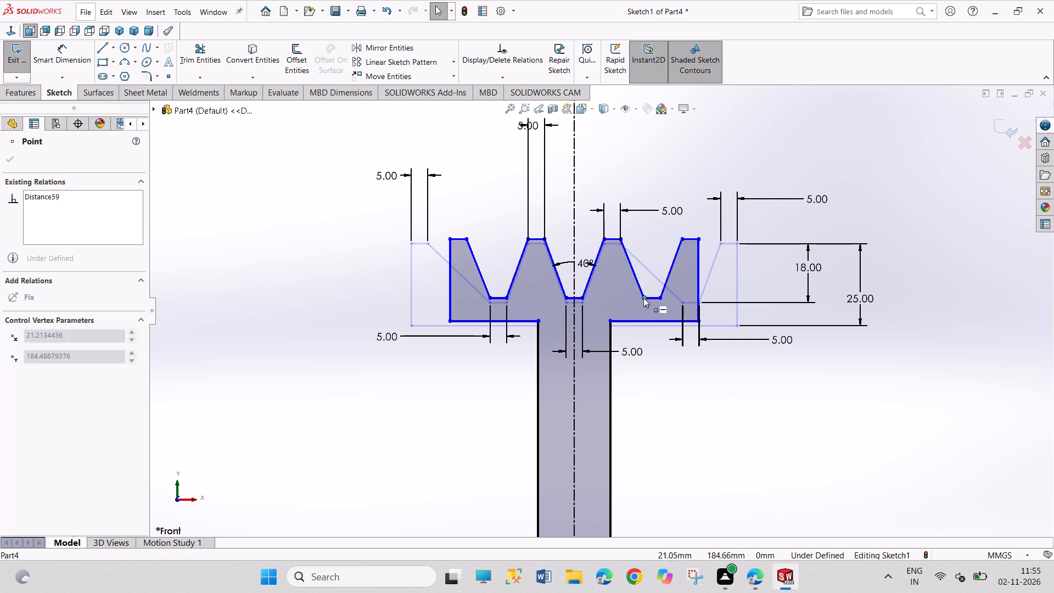
left_click_drag(643, 298, 646, 296)
left_click(698, 383)
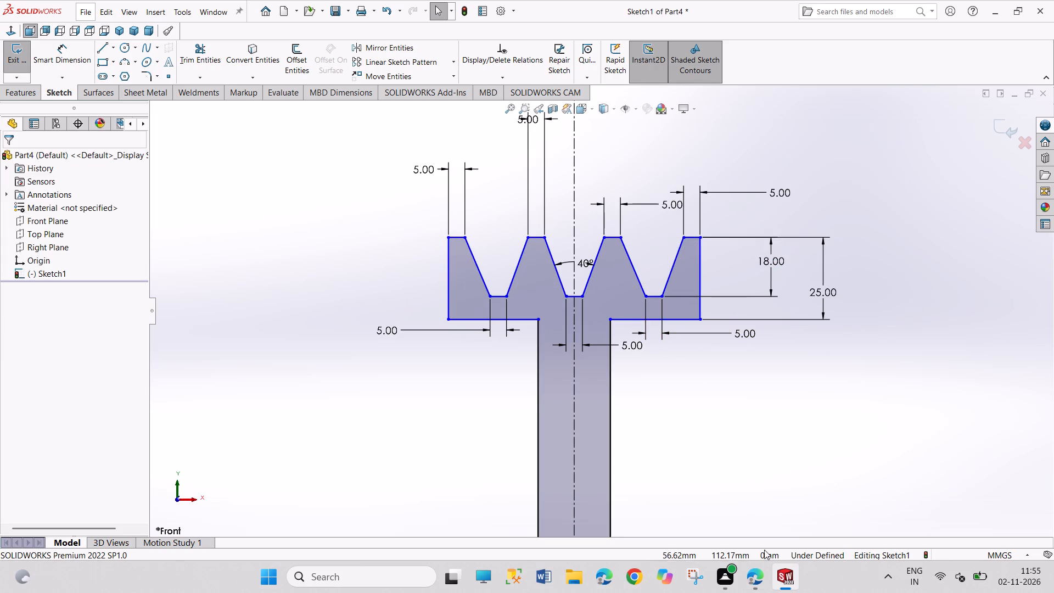
Dimension the rim's overall width between its two outer vertical sides as 78 mm.
right_click_drag(833, 416, 816, 272)
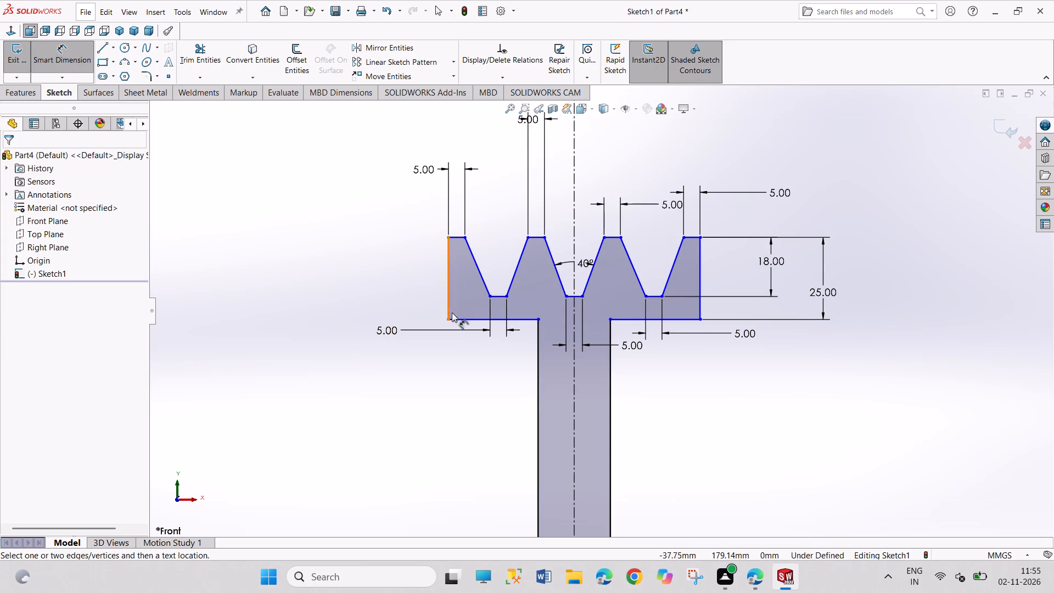
left_click(447, 306)
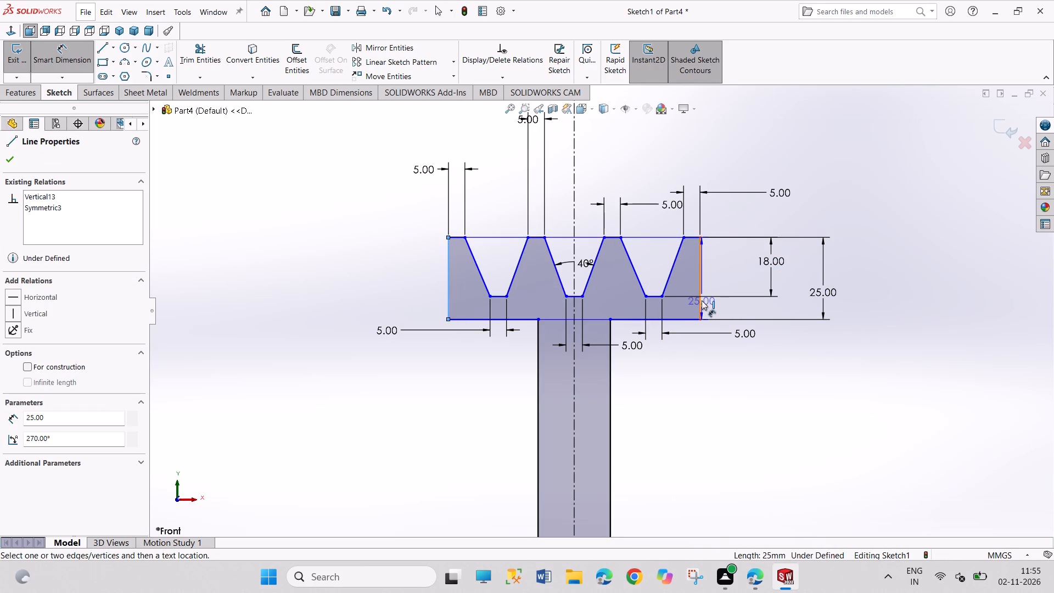
left_click(702, 300)
left_click(762, 417)
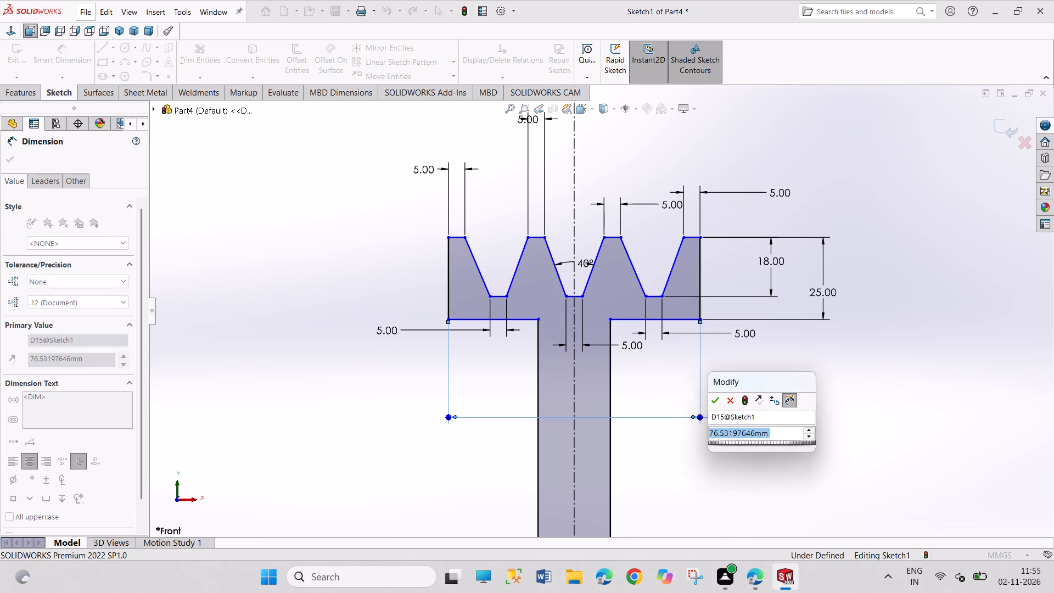
type("78")
key("Return")
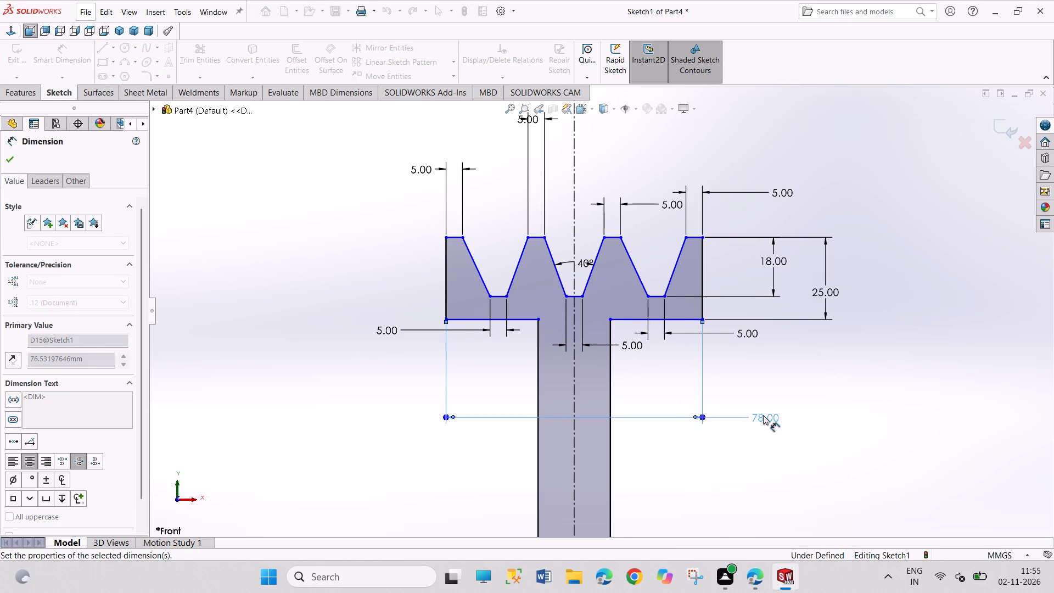
right_click(839, 367)
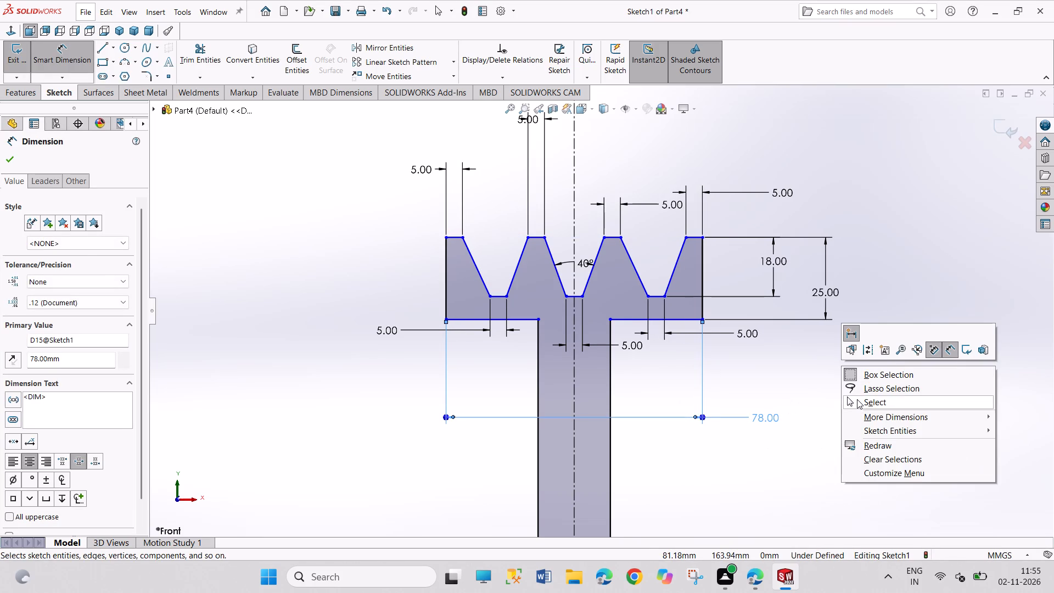
left_click(857, 399)
Examine the shape and dimensions of the three rim grooves and the web below them.
scroll(681, 237, "down", 1)
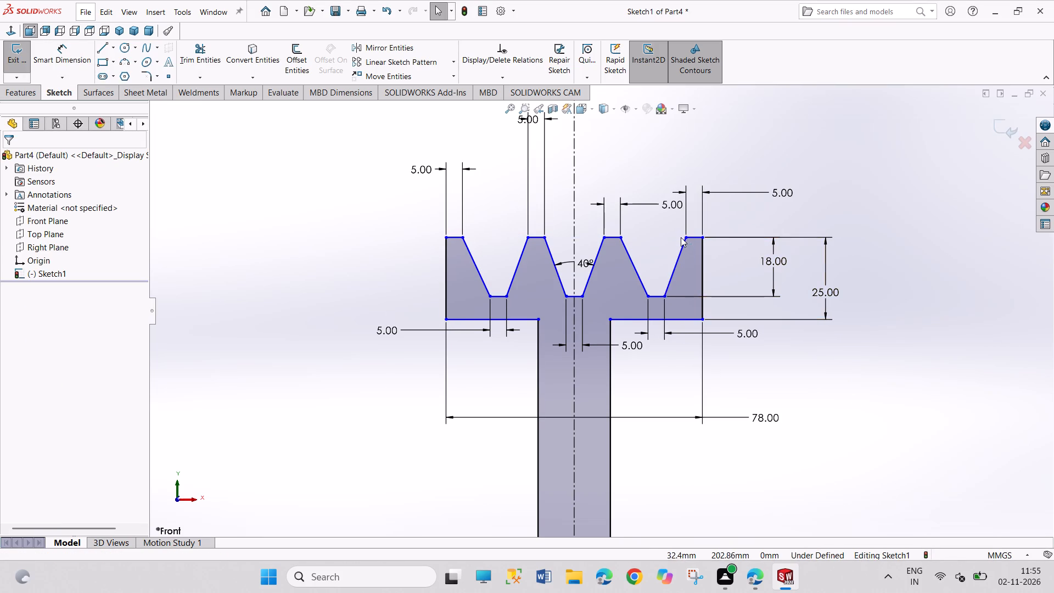
scroll(479, 273, "down", 2)
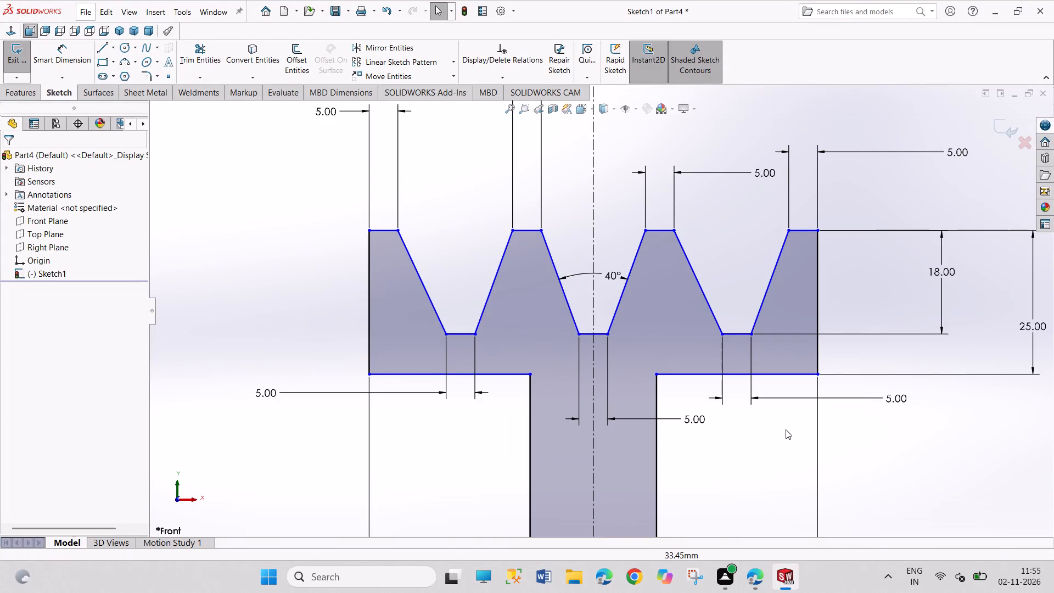
scroll(786, 429, "up", 5)
scroll(654, 291, "down", 2)
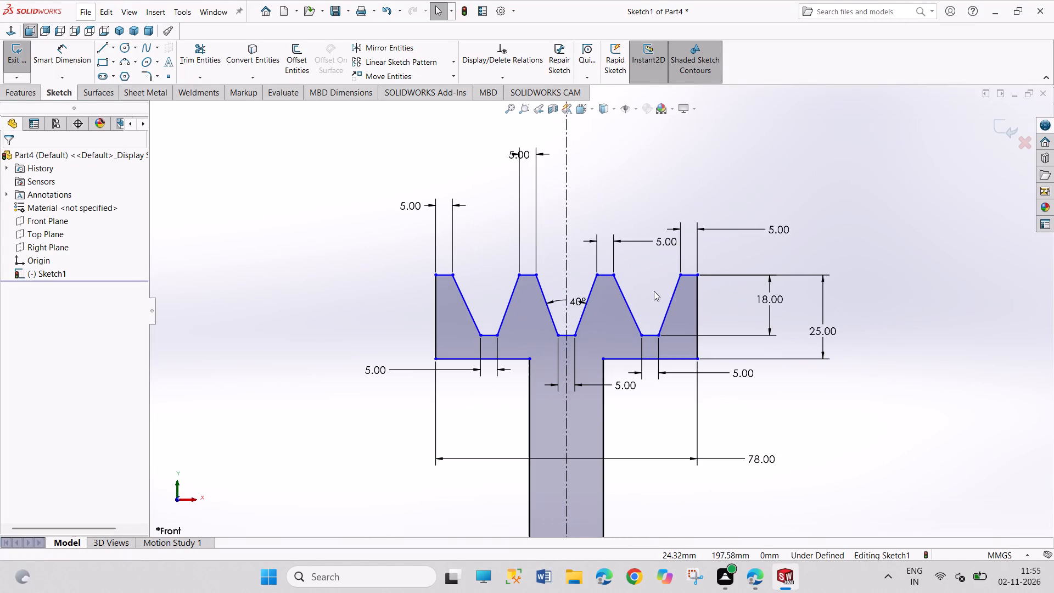
scroll(558, 297, "down", 2)
scroll(558, 297, "up", 4)
scroll(595, 350, "up", 5)
scroll(618, 383, "down", 2)
scroll(586, 306, "down", 3)
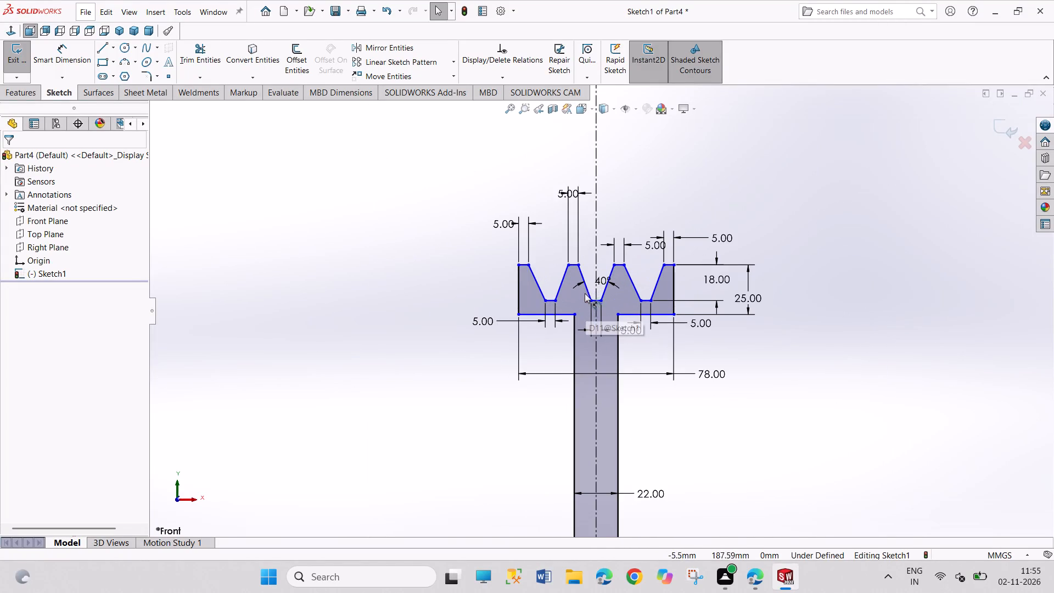
scroll(583, 279, "down", 9)
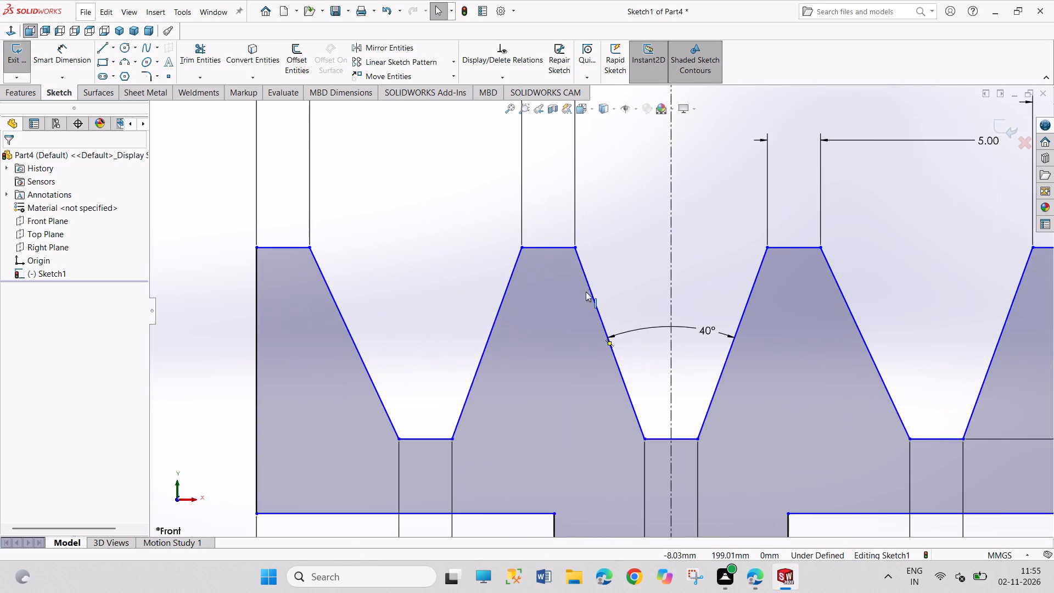
scroll(461, 426, "up", 5)
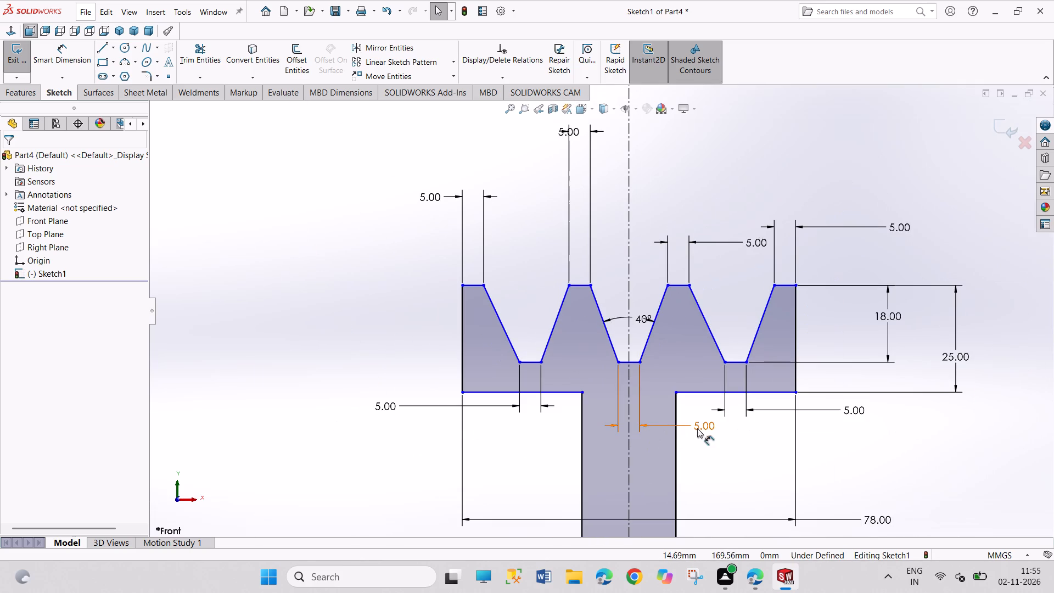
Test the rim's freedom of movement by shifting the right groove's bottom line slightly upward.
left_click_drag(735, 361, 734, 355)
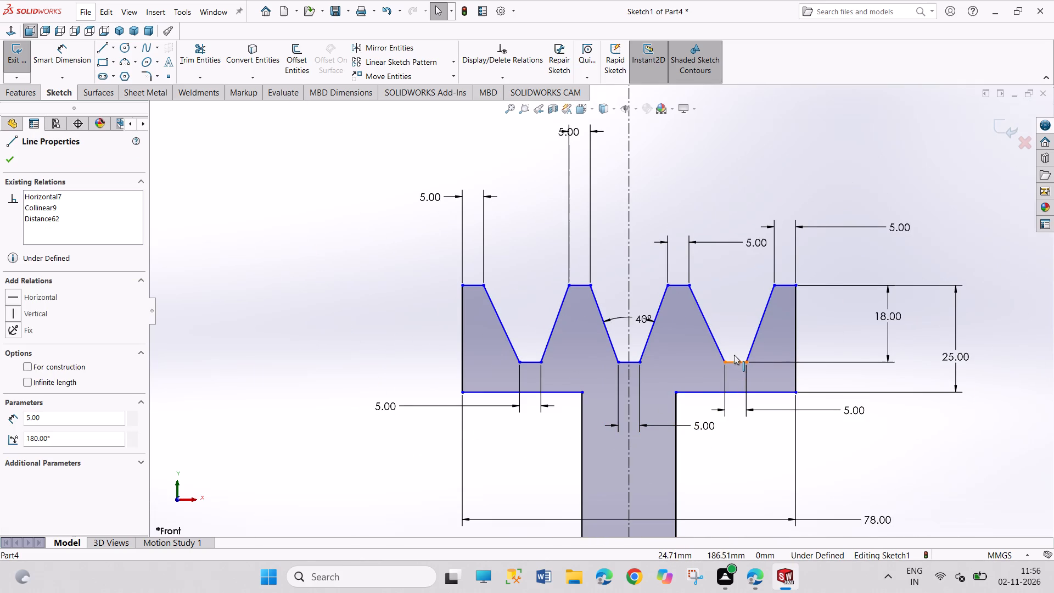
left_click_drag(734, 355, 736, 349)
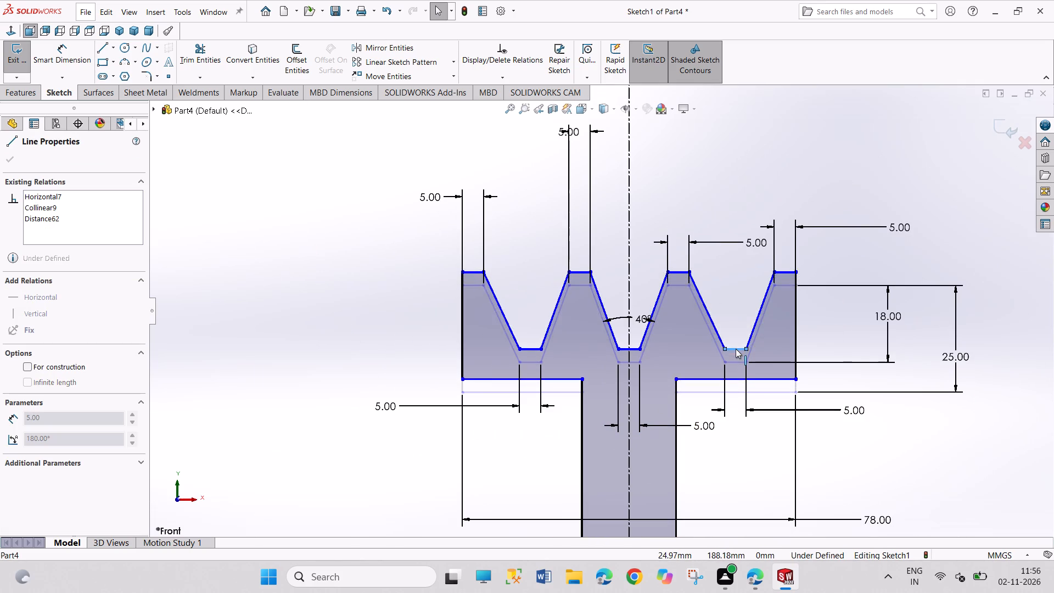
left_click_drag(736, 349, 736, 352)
Dimension the vertical distance from the origin to the rim's upper right corner as 250/2 mm, following the book's outer diameter.
scroll(760, 405, "up", 5)
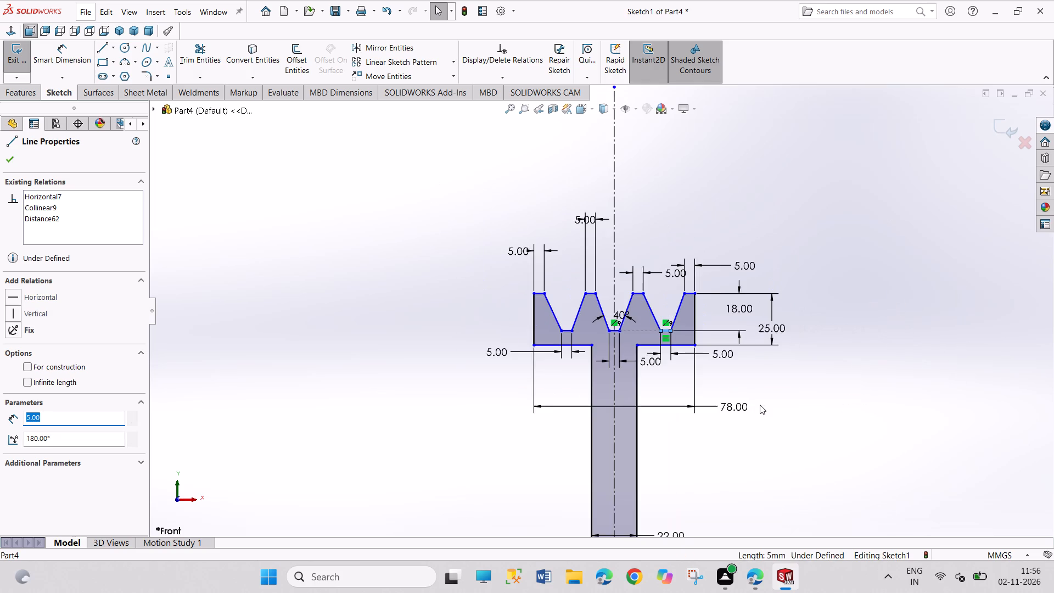
scroll(760, 412, "up", 3)
scroll(658, 426, "down", 3)
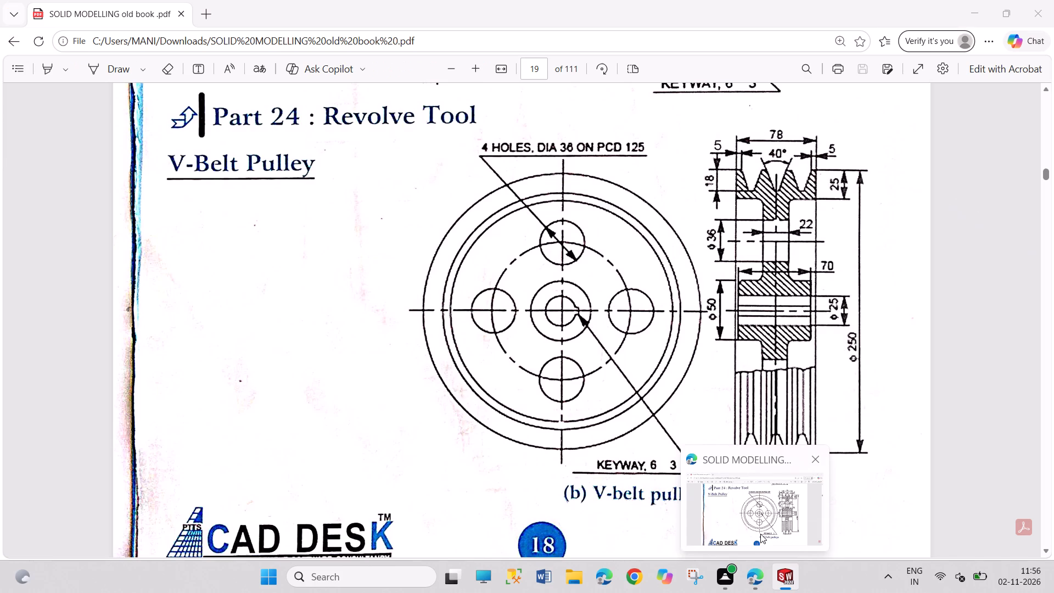
right_click_drag(917, 445, 904, 289)
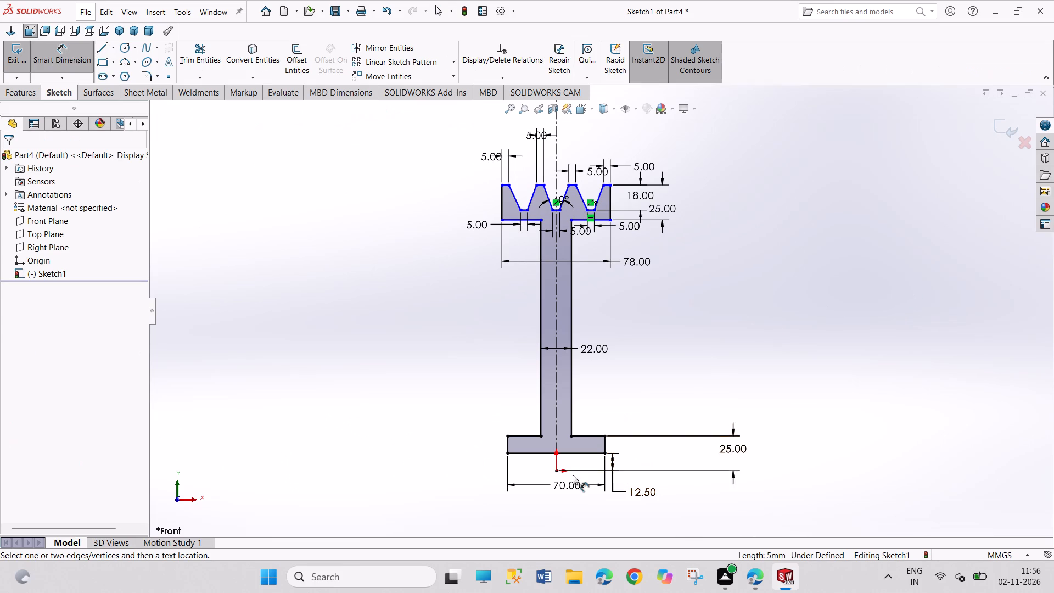
left_click(554, 472)
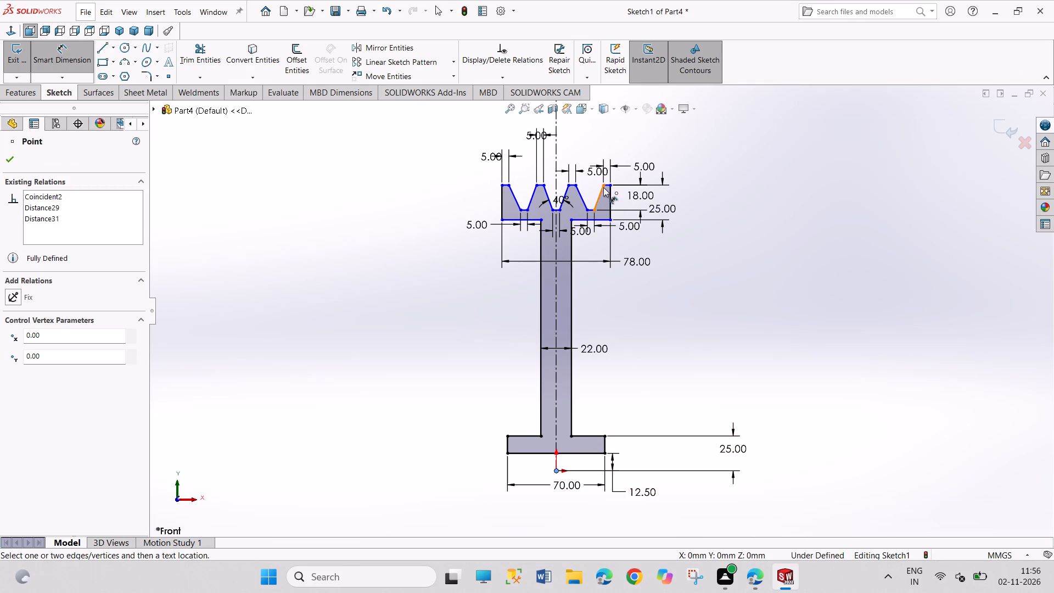
left_click(611, 184)
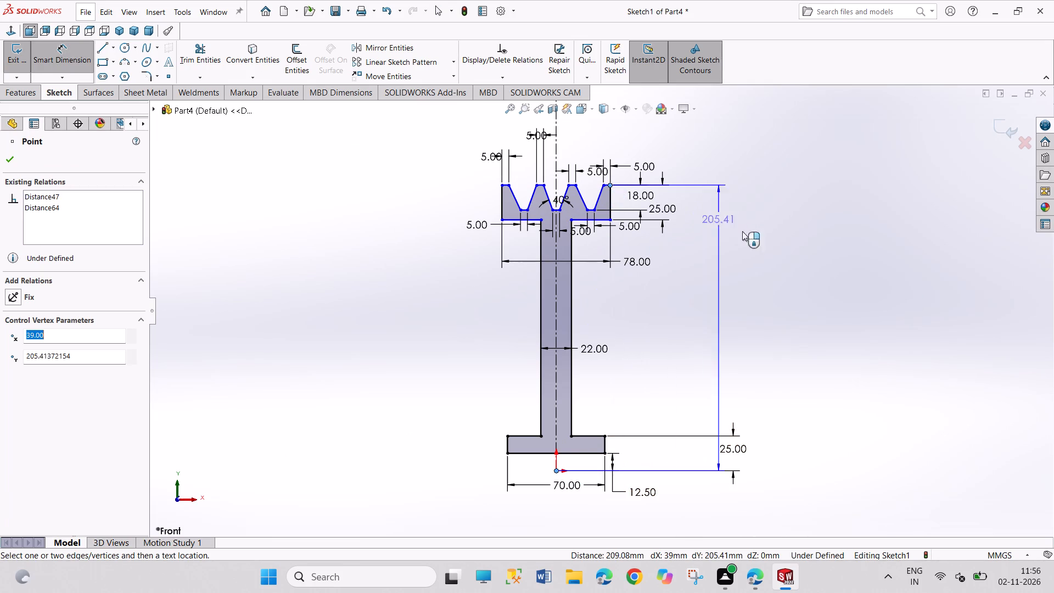
left_click(818, 275)
type("250/2")
key("Return")
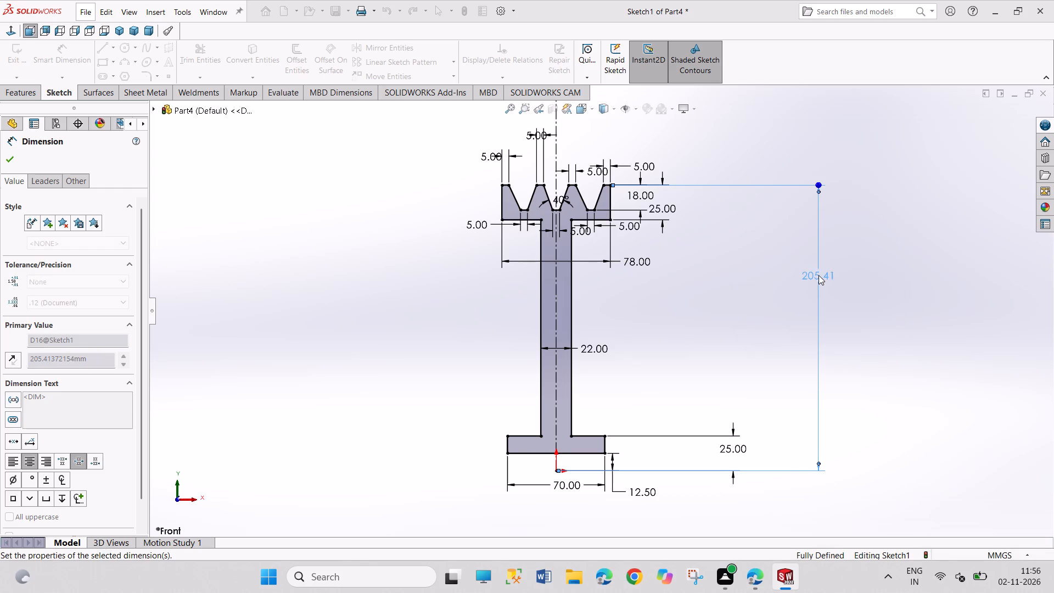
right_click(701, 371)
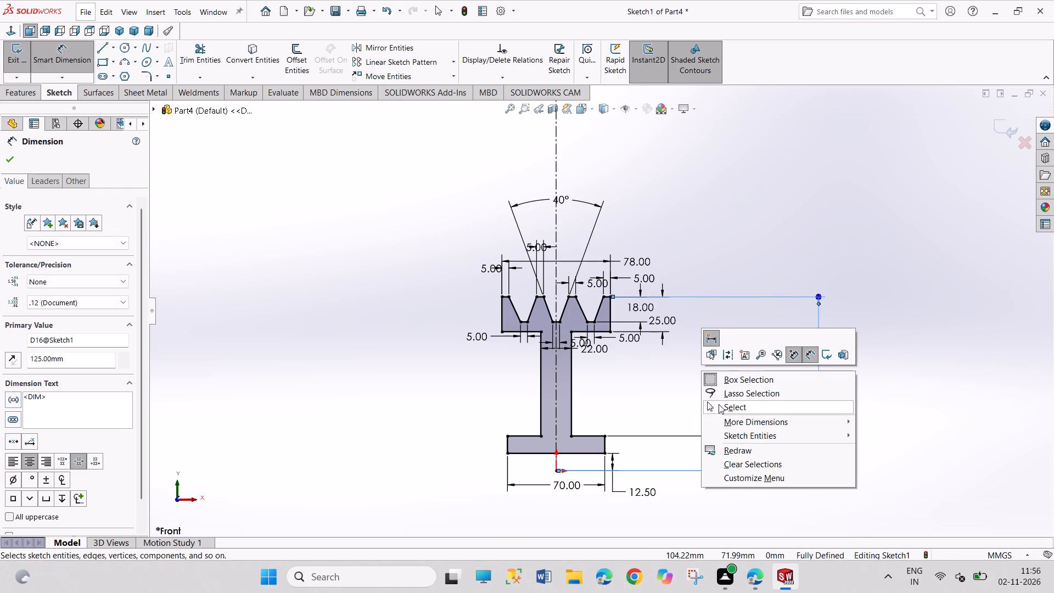
left_click(719, 405)
Move the 40° angle, the four 5 mm ridge-top widths and the right groove's 5 mm bottom width closer to the rim profile.
scroll(581, 255, "down", 5)
left_click_drag(540, 133, 536, 398)
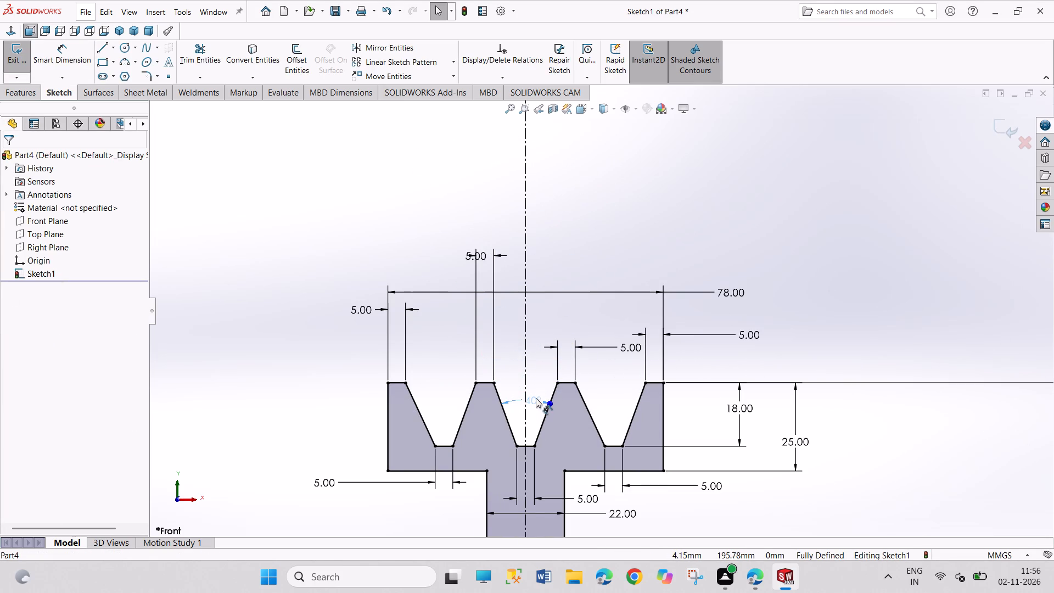
left_click_drag(536, 398, 536, 398)
left_click_drag(463, 250, 460, 308)
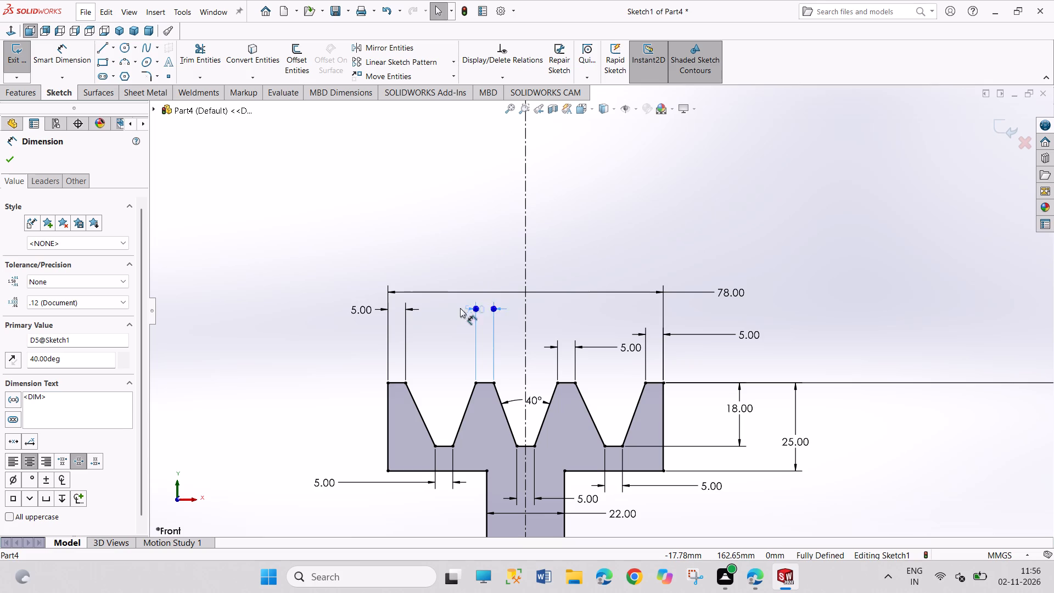
left_click_drag(460, 308, 447, 353)
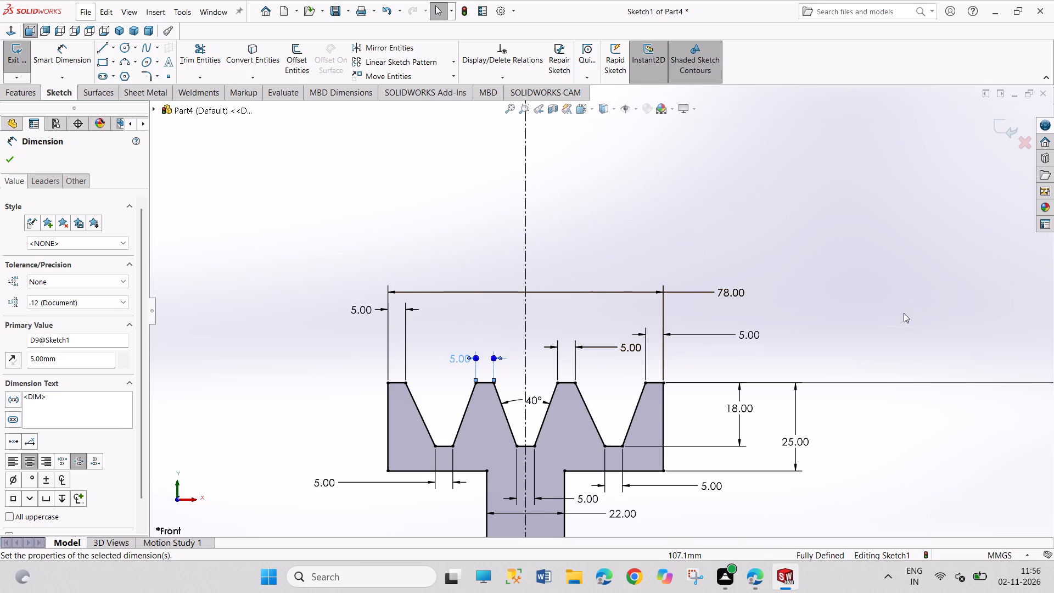
left_click_drag(625, 350, 610, 359)
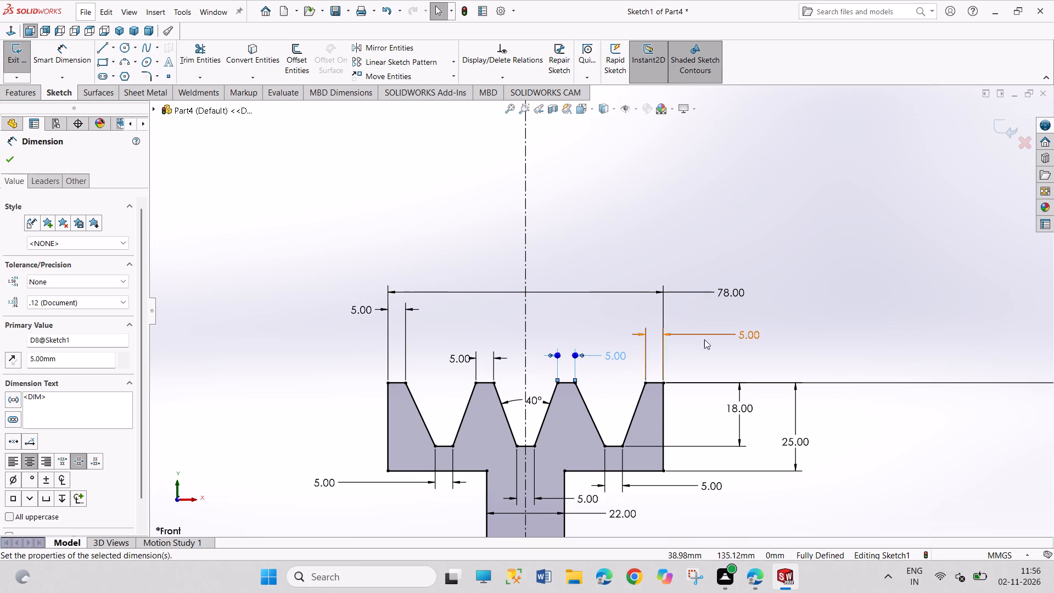
left_click_drag(758, 333, 699, 334)
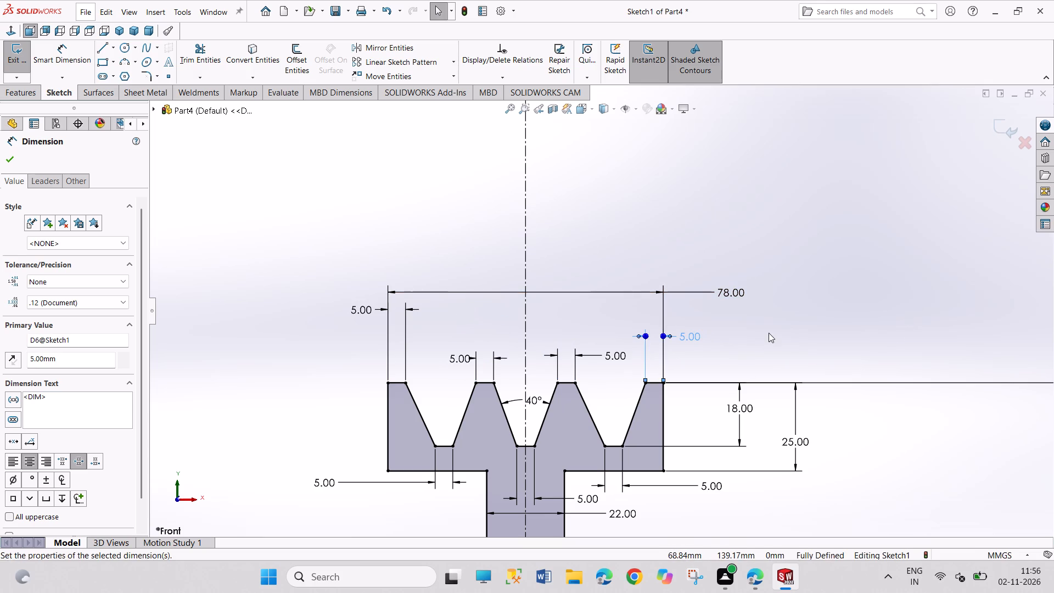
left_click(769, 333)
left_click_drag(366, 312, 438, 341)
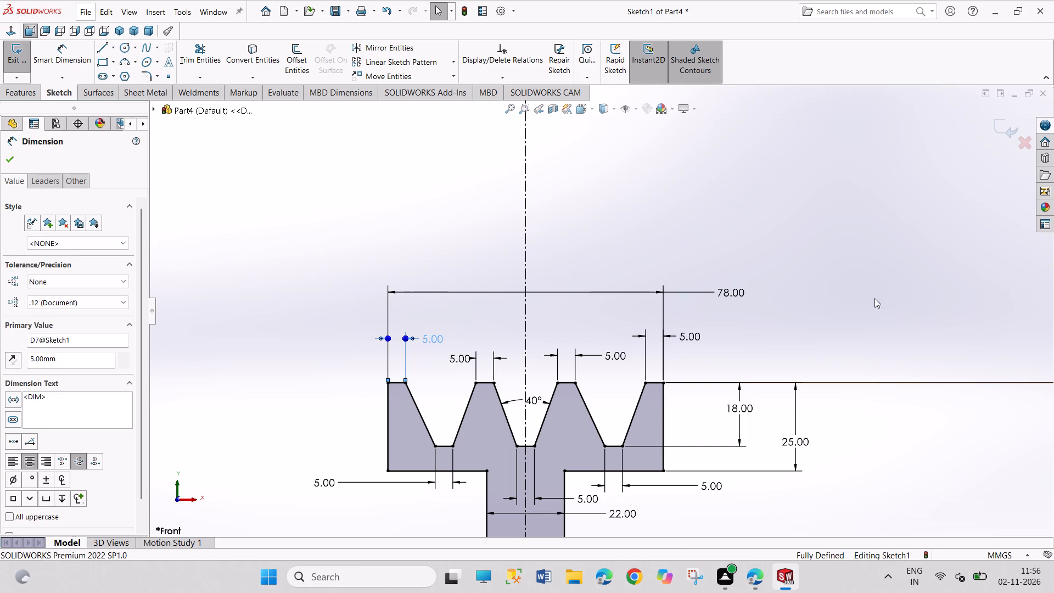
left_click(874, 297)
left_click_drag(706, 486, 615, 413)
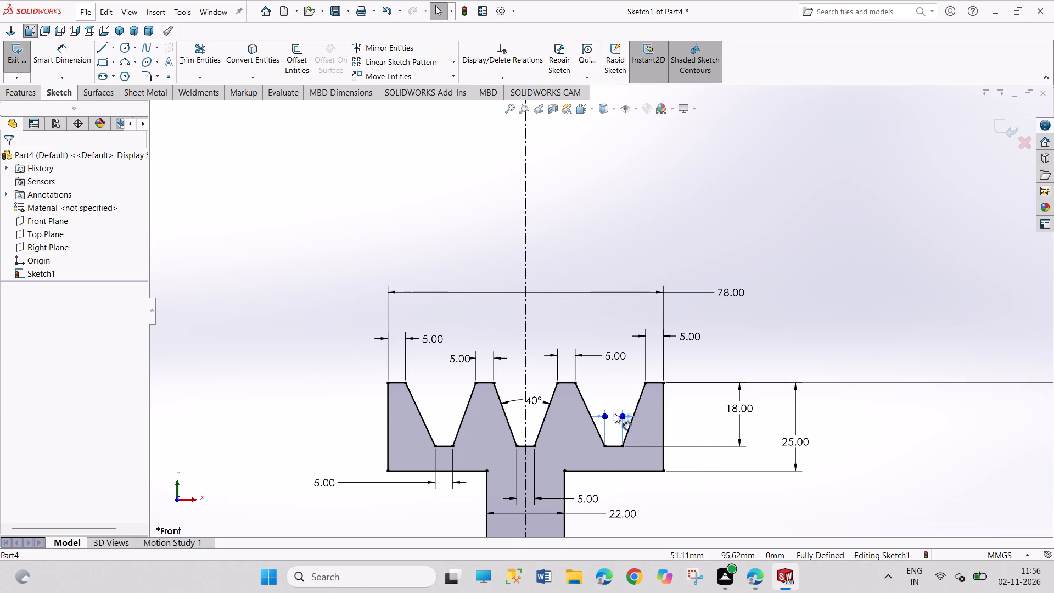
left_click_drag(615, 413, 586, 374)
left_click_drag(586, 374, 583, 372)
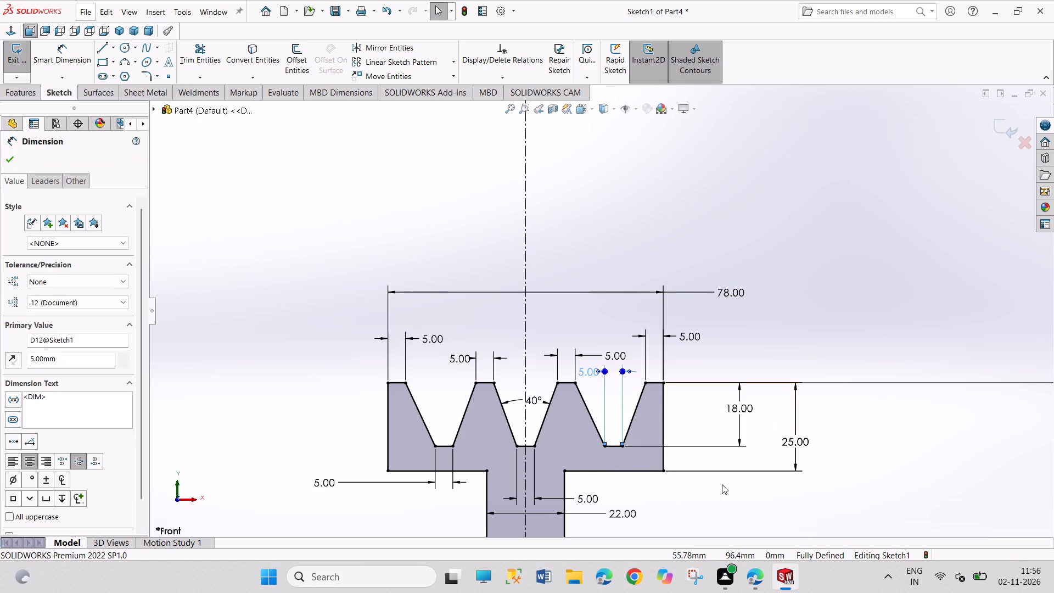
left_click(722, 484)
Reposition the 22 mm width dimension beside the middle of the web and the 12.50 mm dimension close to the hub's lower corner.
scroll(725, 483, "up", 5)
scroll(633, 462, "down", 3)
left_click_drag(587, 318, 608, 384)
left_click_drag(605, 378, 604, 368)
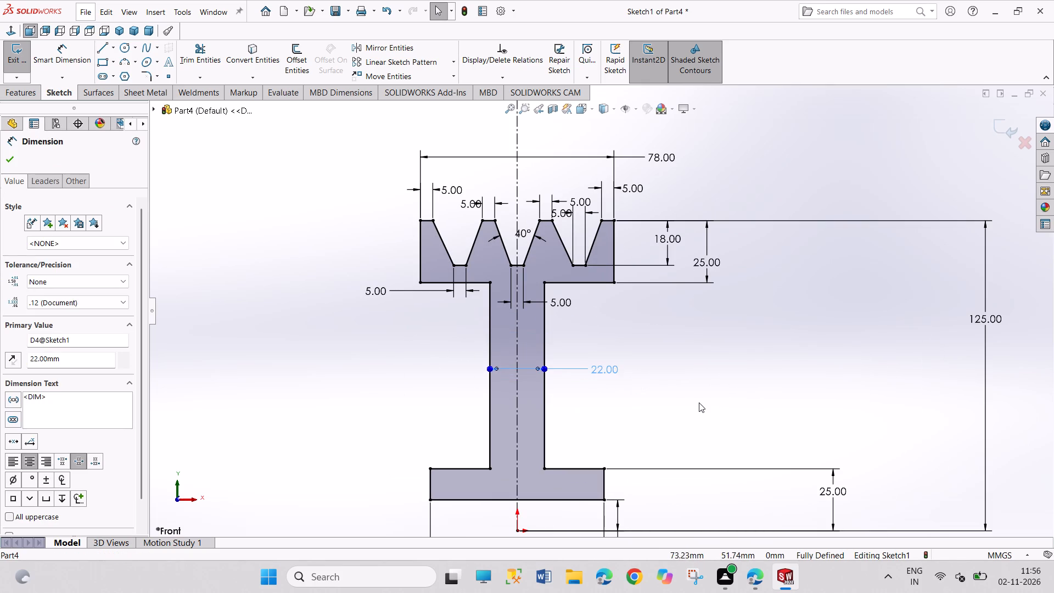
left_click(699, 402)
scroll(702, 405, "up", 4)
scroll(703, 405, "down", 2)
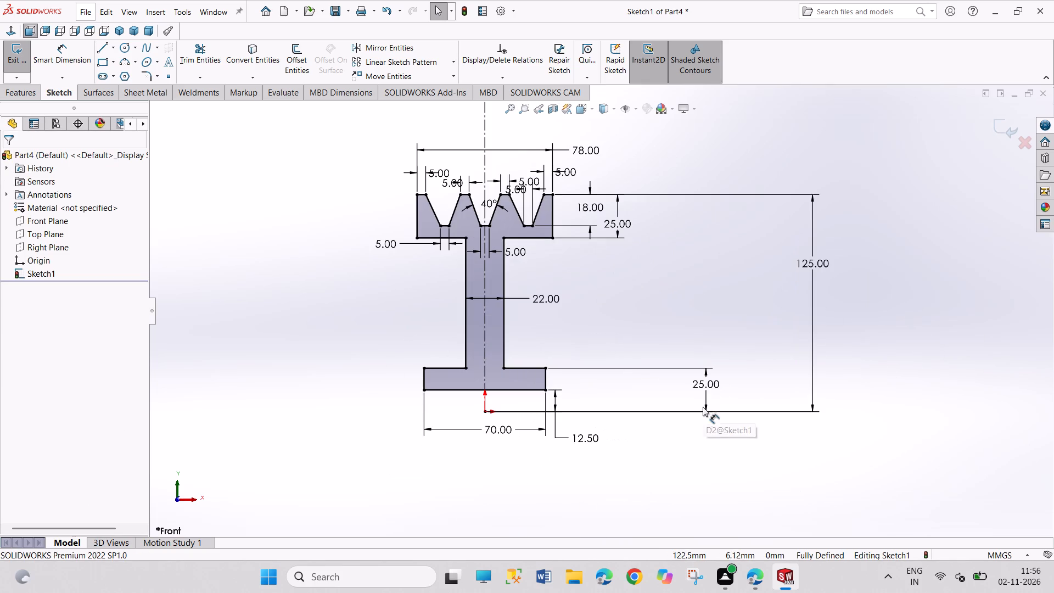
left_click_drag(598, 441, 597, 398)
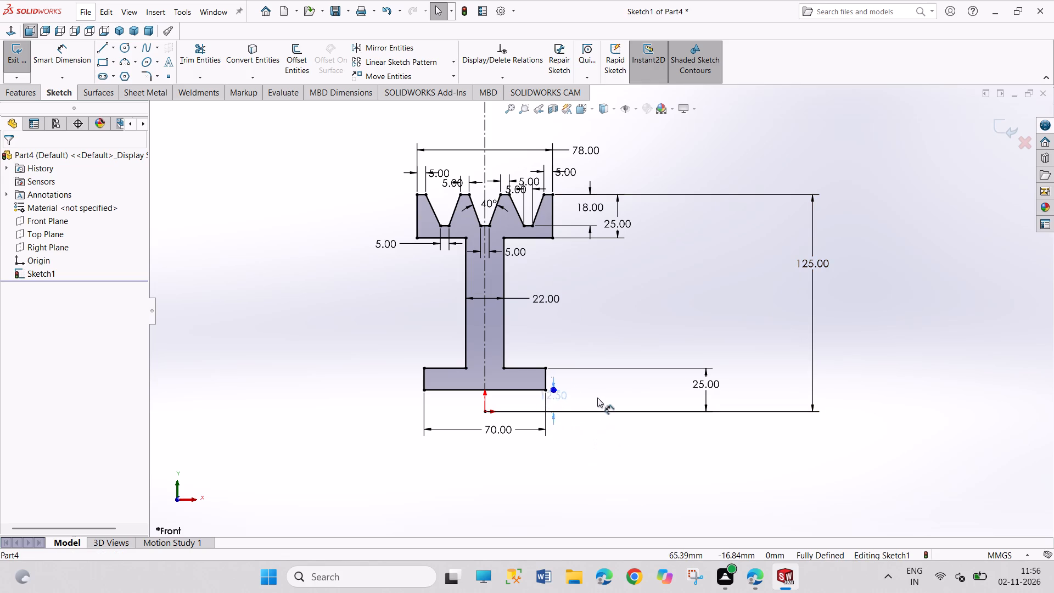
left_click_drag(597, 398, 619, 404)
left_click(674, 451)
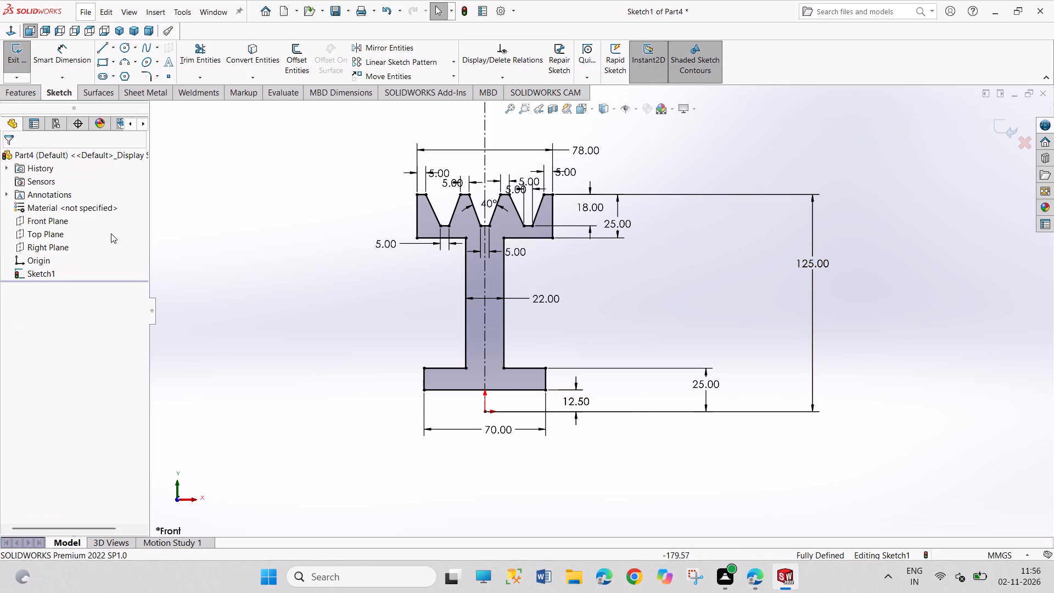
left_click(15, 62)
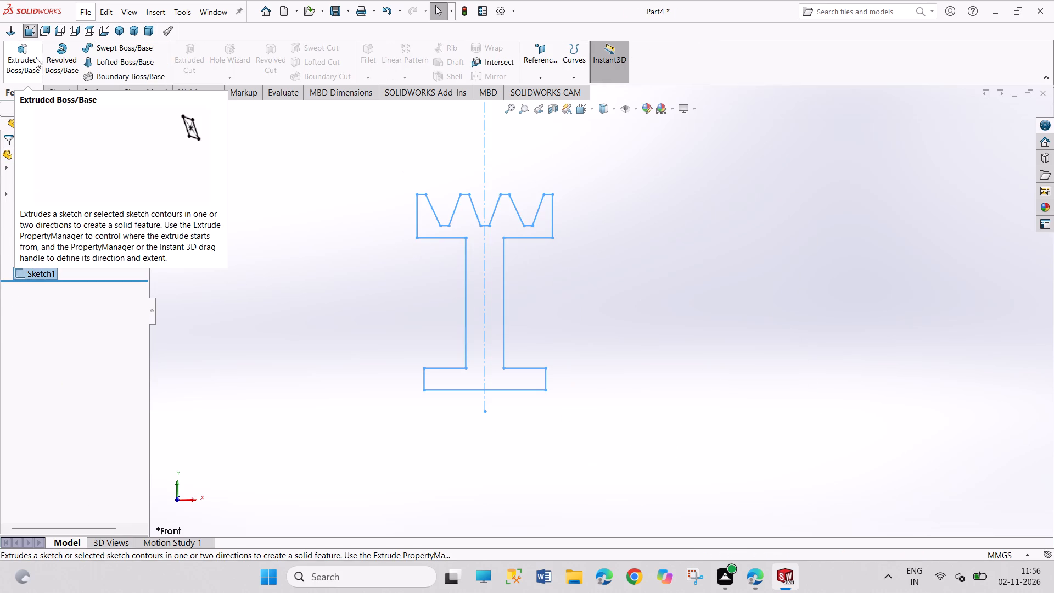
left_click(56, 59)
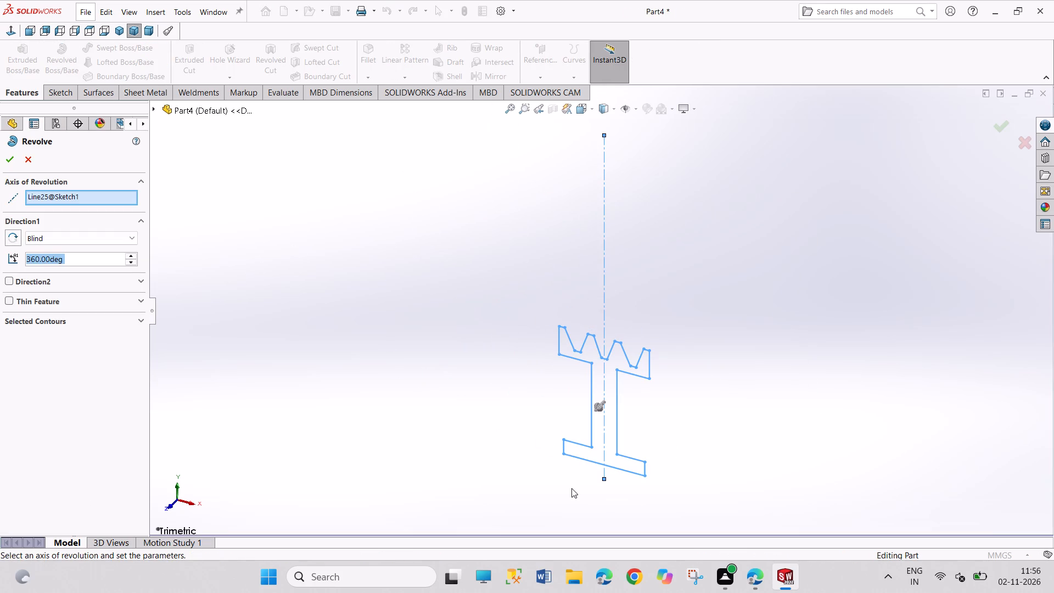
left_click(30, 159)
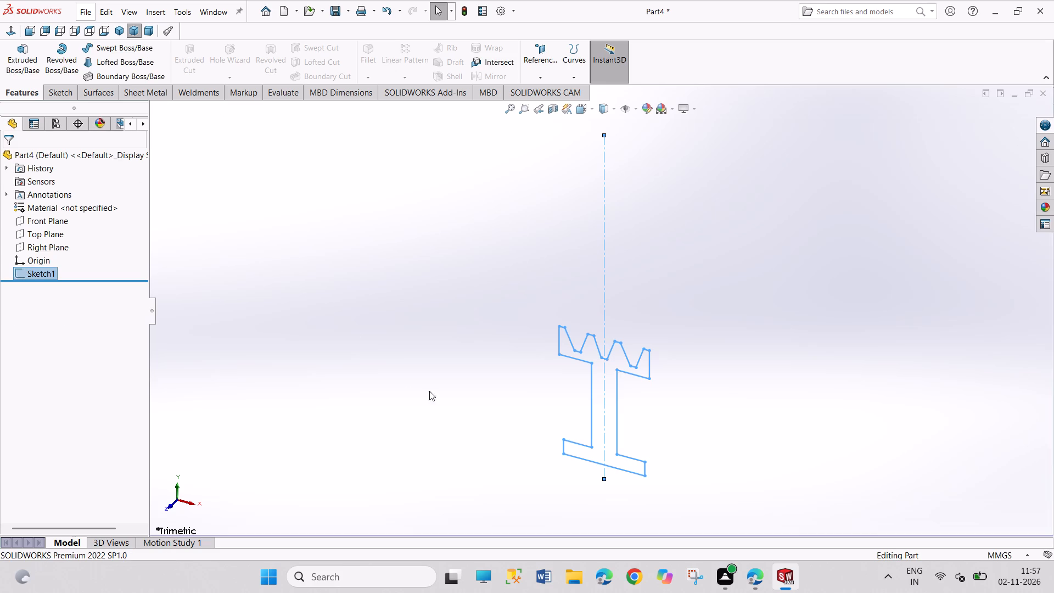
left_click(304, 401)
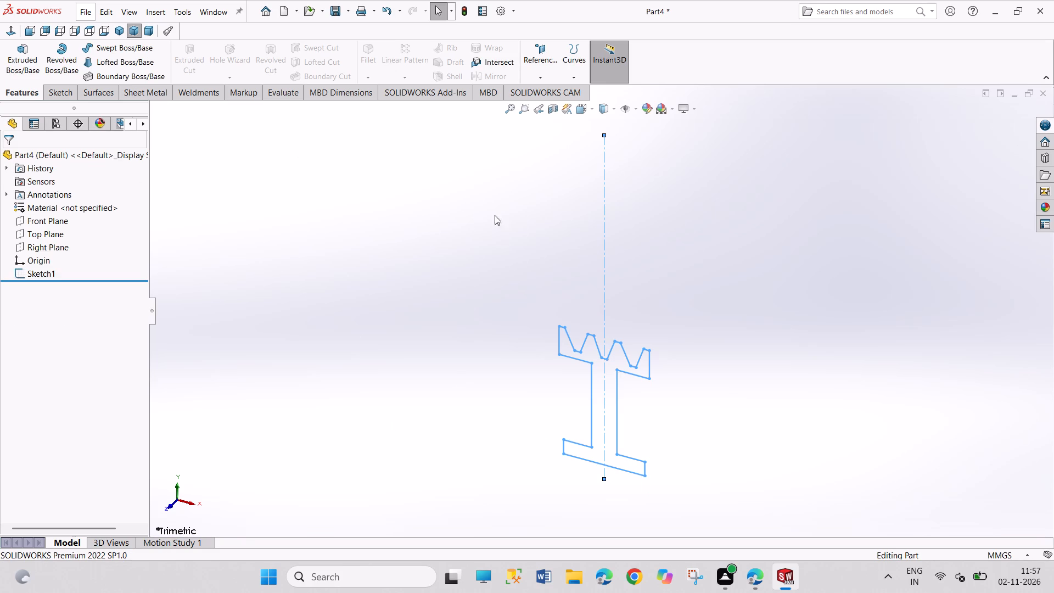
Add a horizontal construction line about 120 mm long through the origin below the hub in Sketch1, and exit the sketch.
right_click(618, 435)
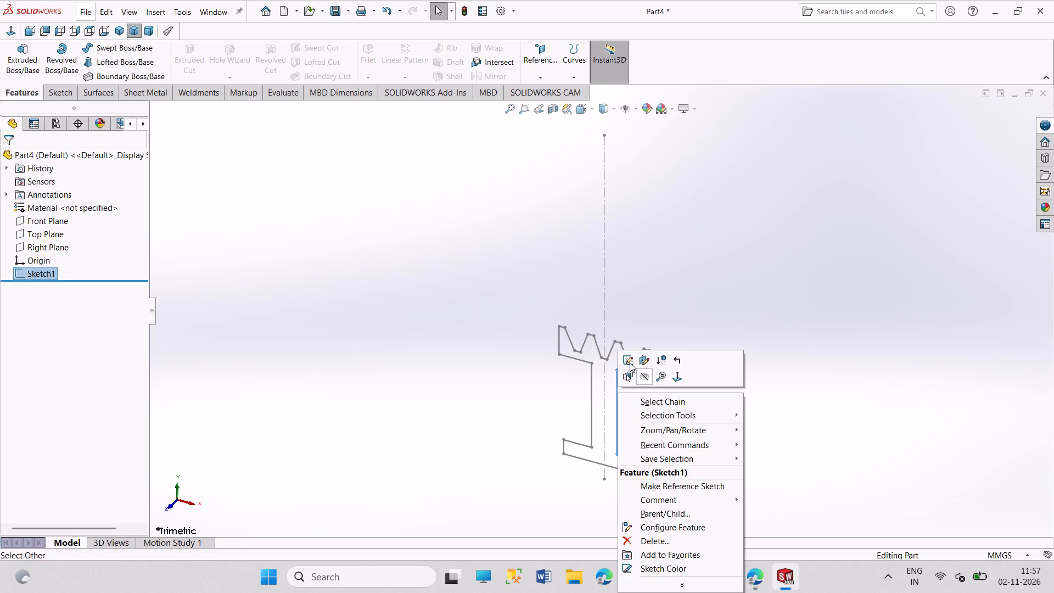
left_click(627, 355)
left_click_drag(778, 415, 795, 456)
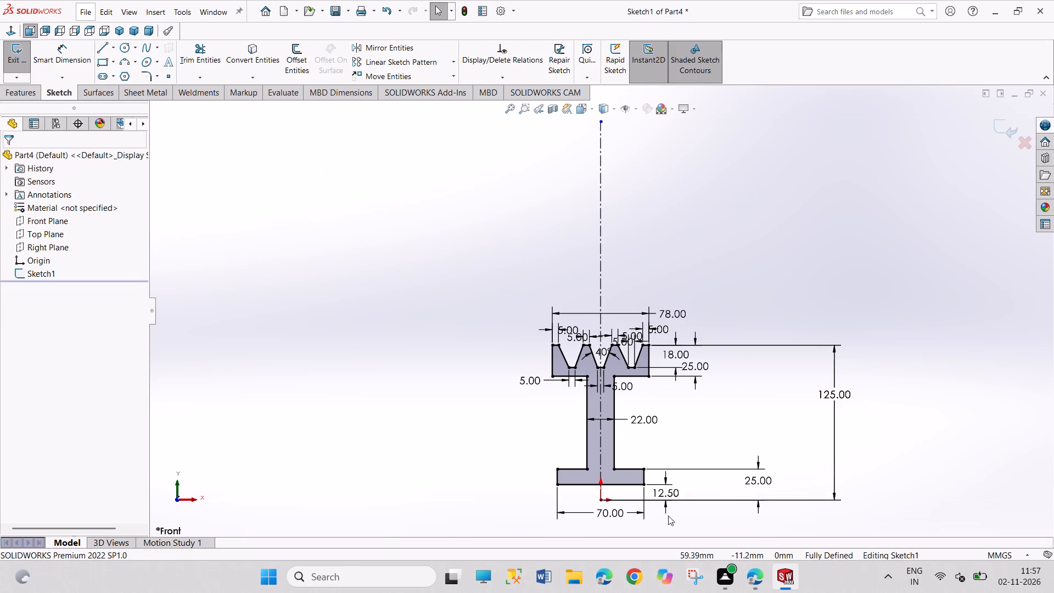
scroll(622, 517, "up", 4)
scroll(613, 434, "down", 4)
scroll(617, 320, "down", 4)
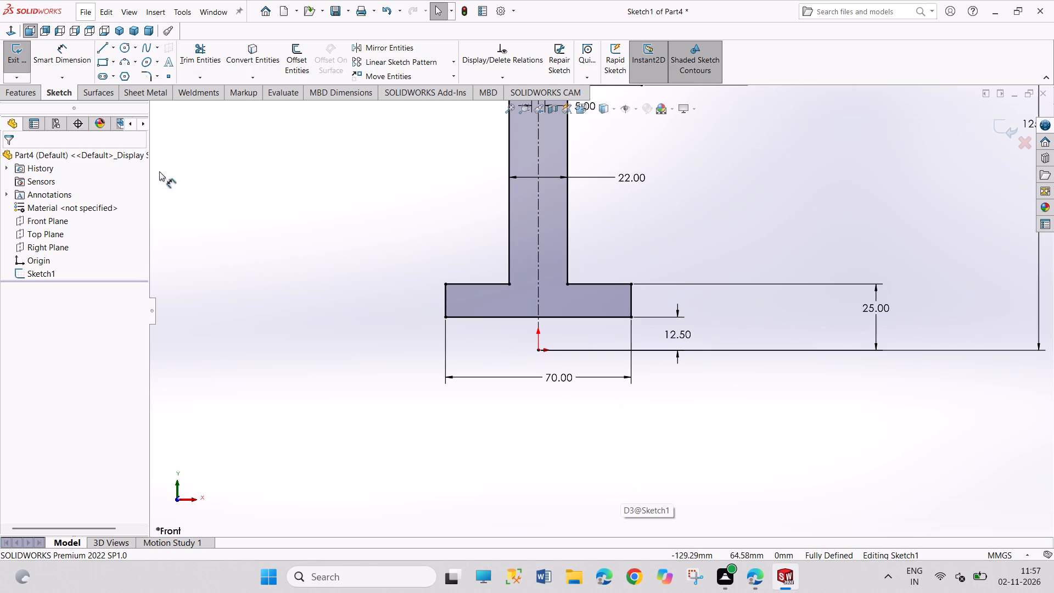
left_click(103, 48)
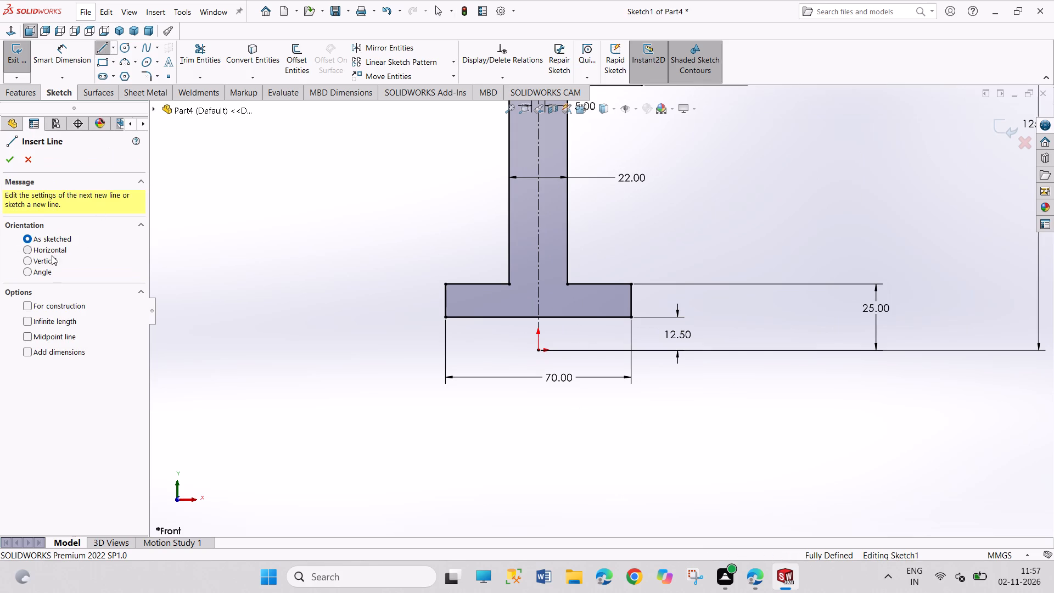
left_click(29, 309)
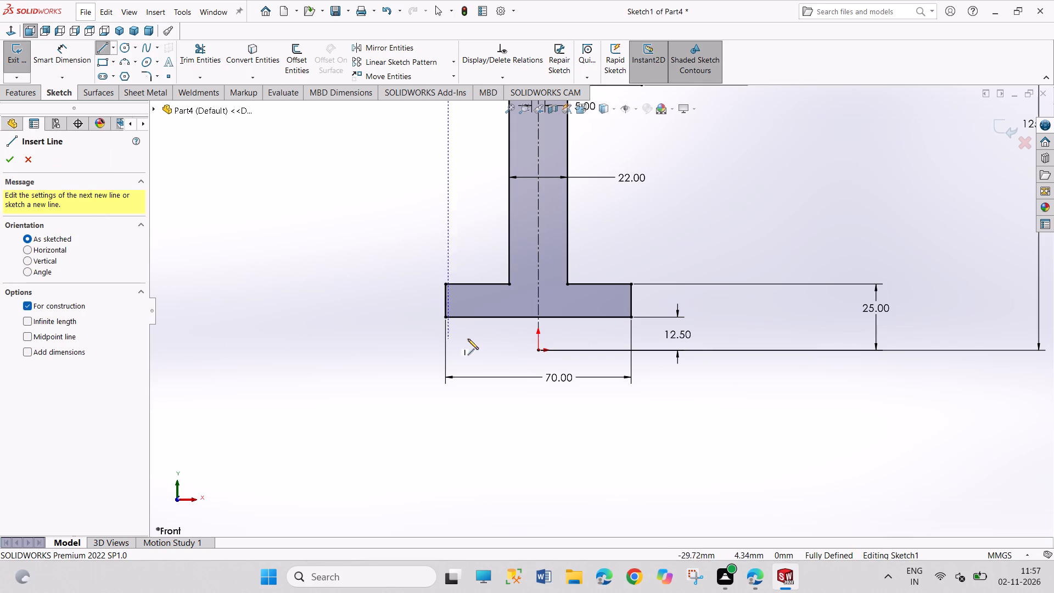
left_click(400, 350)
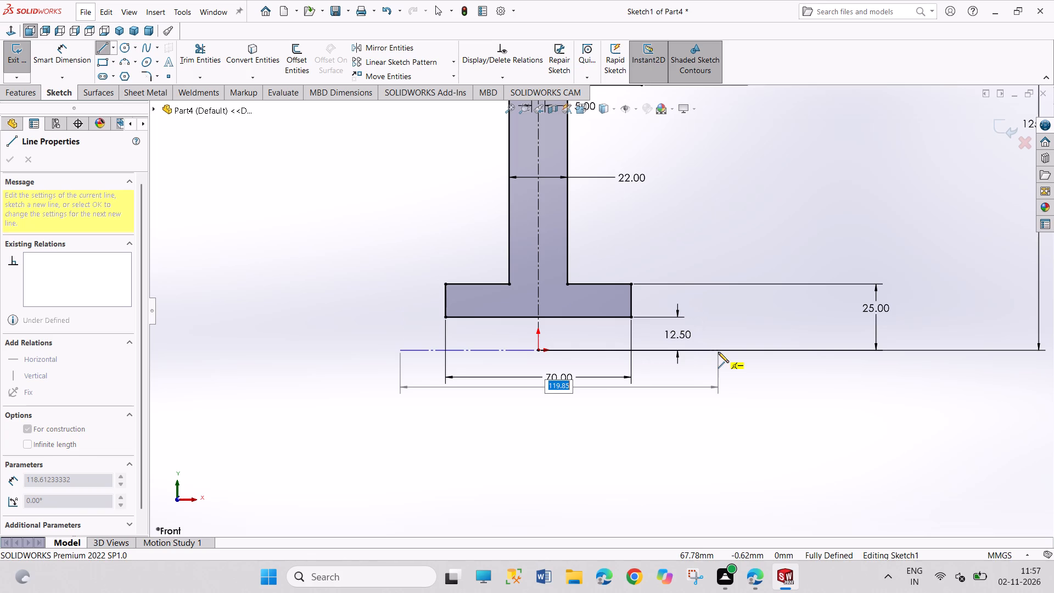
left_click(718, 352)
right_click(733, 234)
left_click(745, 240)
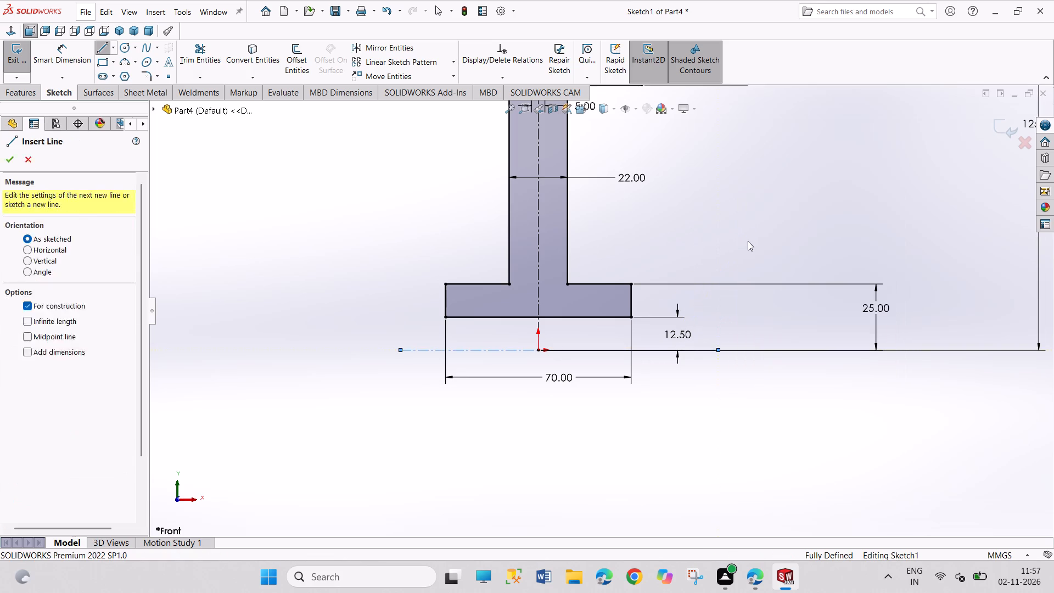
left_click(15, 59)
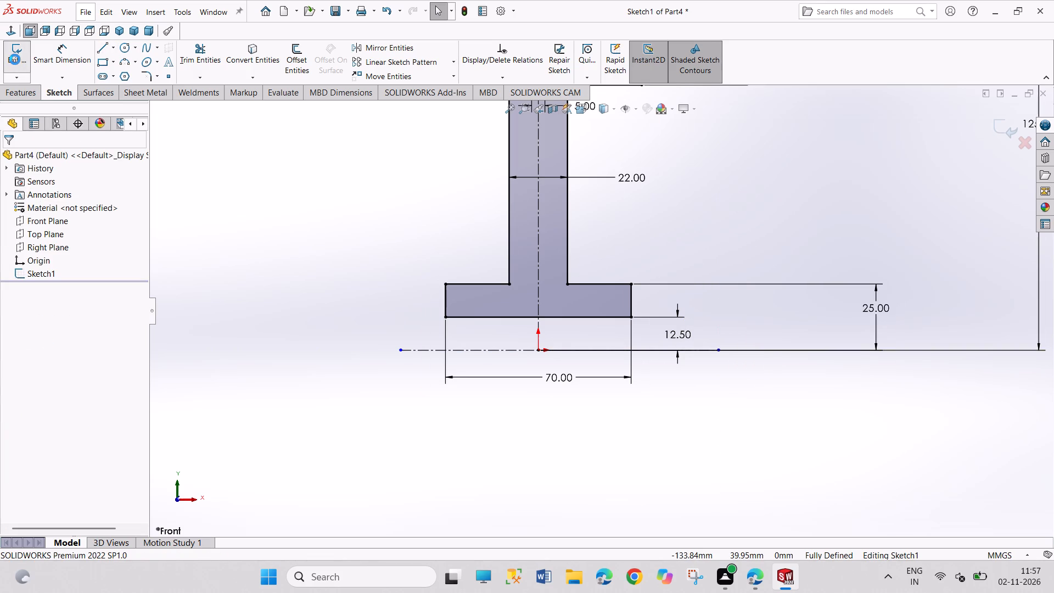
Revolve the cross-section sketch 360° about the horizontal construction line through the origin, replacing the hub's bottom edge as axis.
left_click(60, 65)
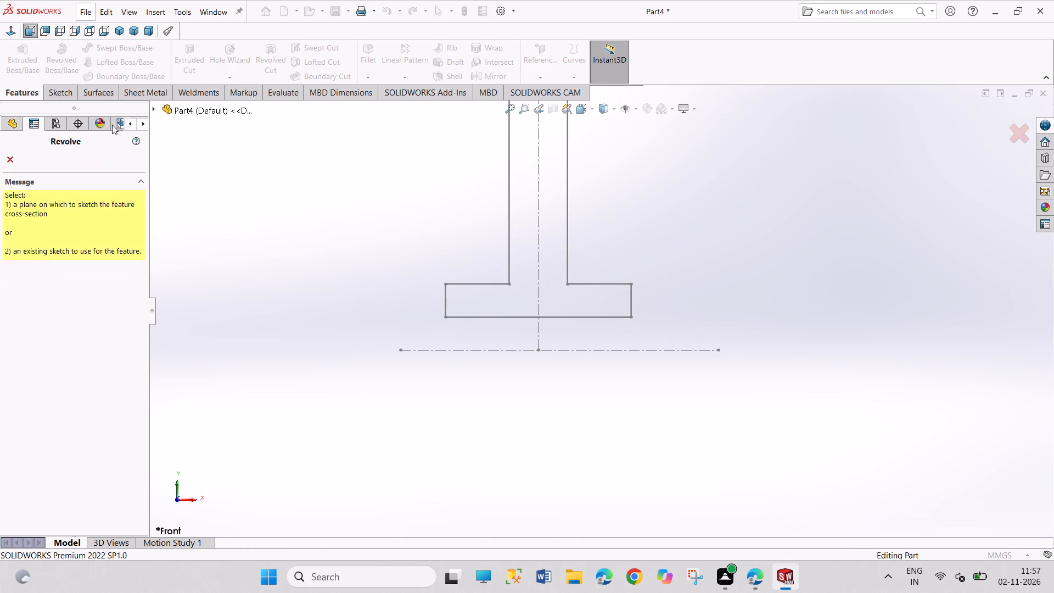
left_click(486, 318)
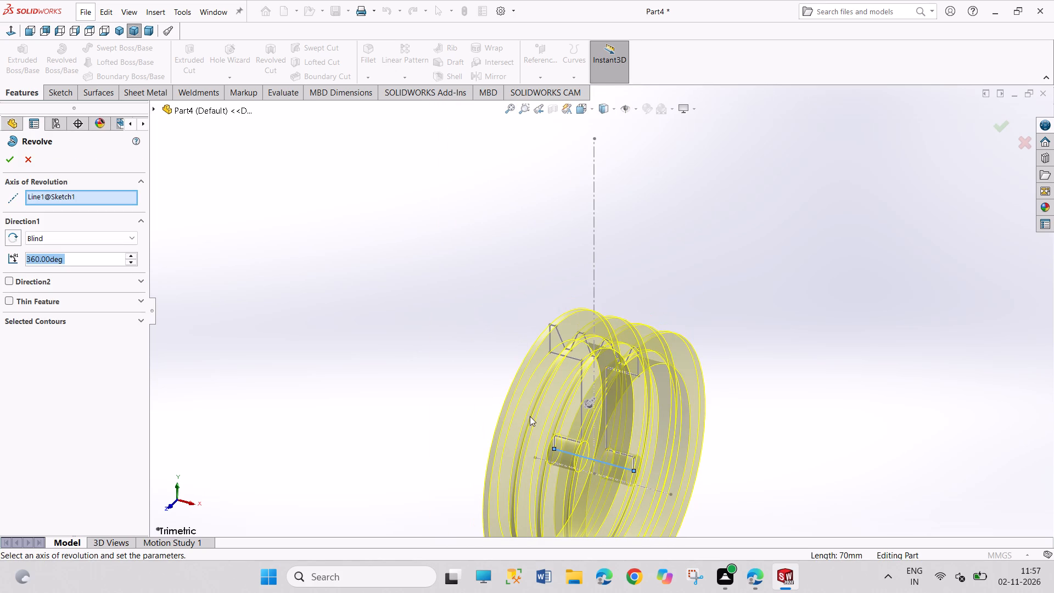
scroll(530, 416, "down", 3)
scroll(530, 416, "up", 4)
scroll(664, 432, "down", 4)
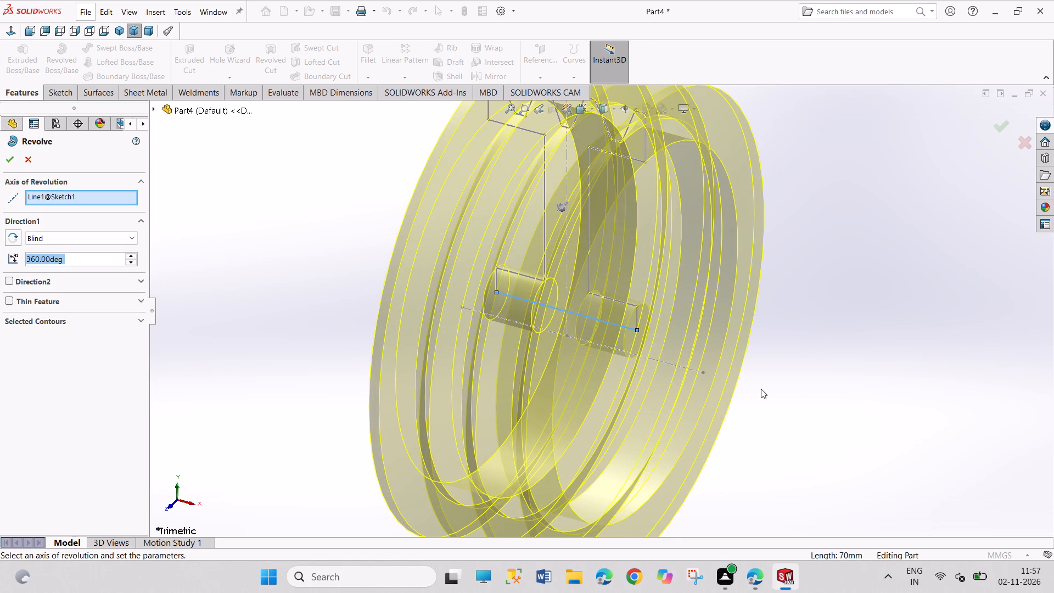
scroll(494, 413, "up", 1)
middle_click_drag(474, 410, 466, 407)
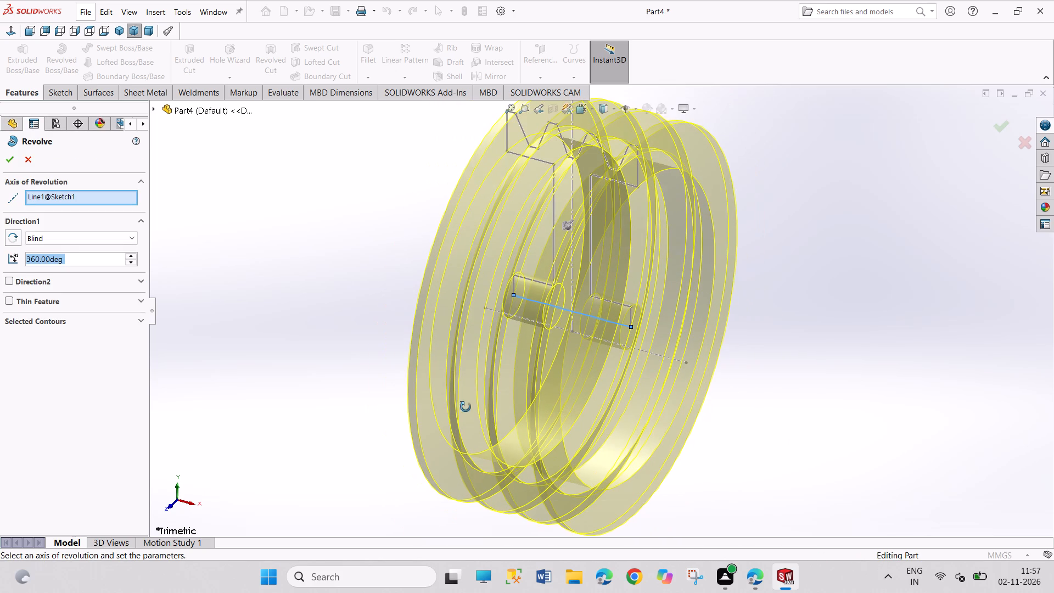
middle_click_drag(466, 407, 410, 403)
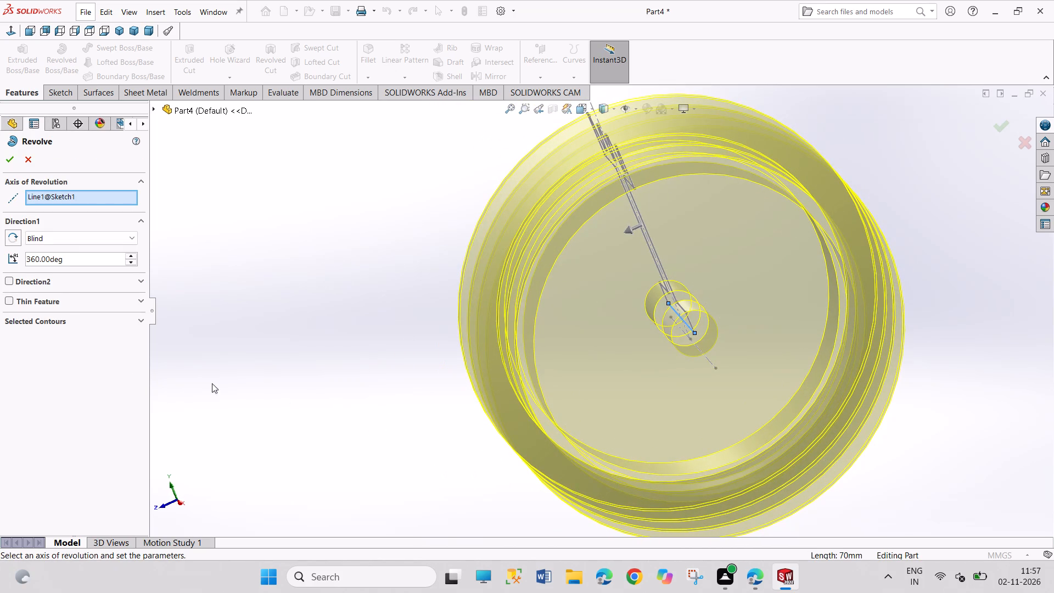
right_click(85, 199)
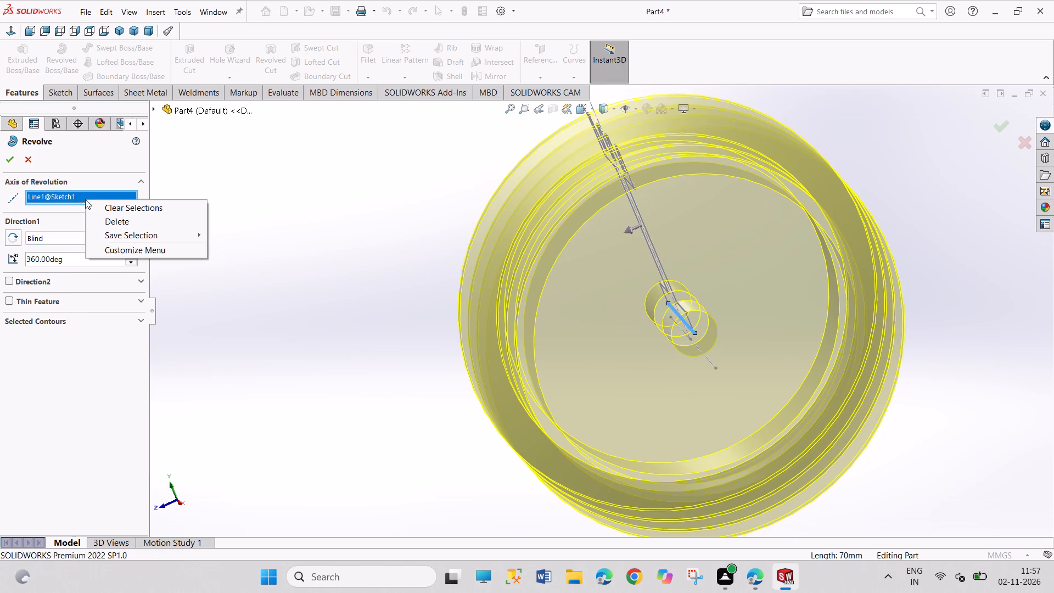
left_click(102, 203)
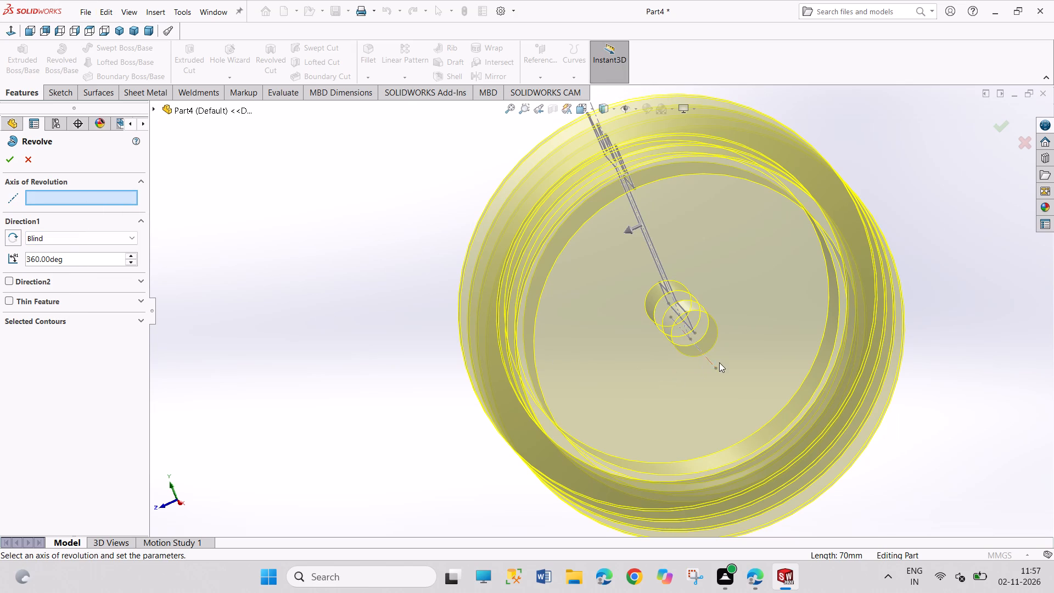
left_click(711, 362)
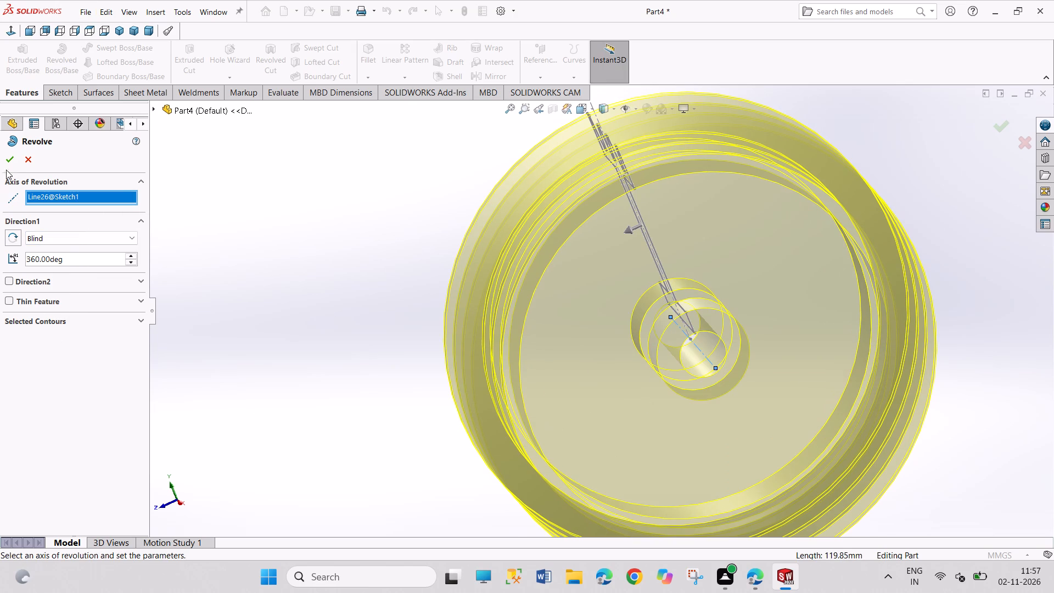
left_click(9, 155)
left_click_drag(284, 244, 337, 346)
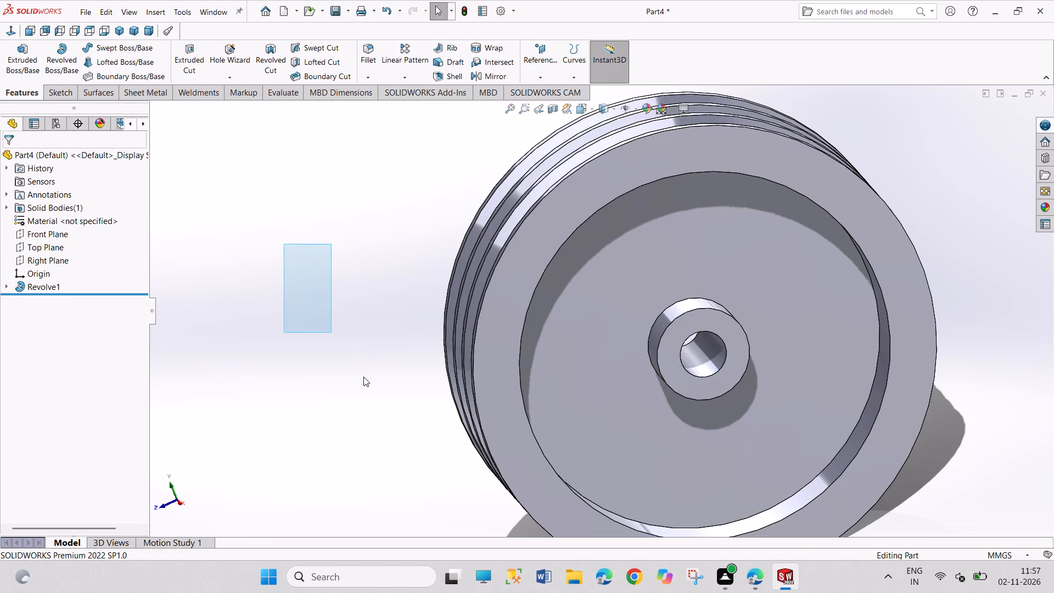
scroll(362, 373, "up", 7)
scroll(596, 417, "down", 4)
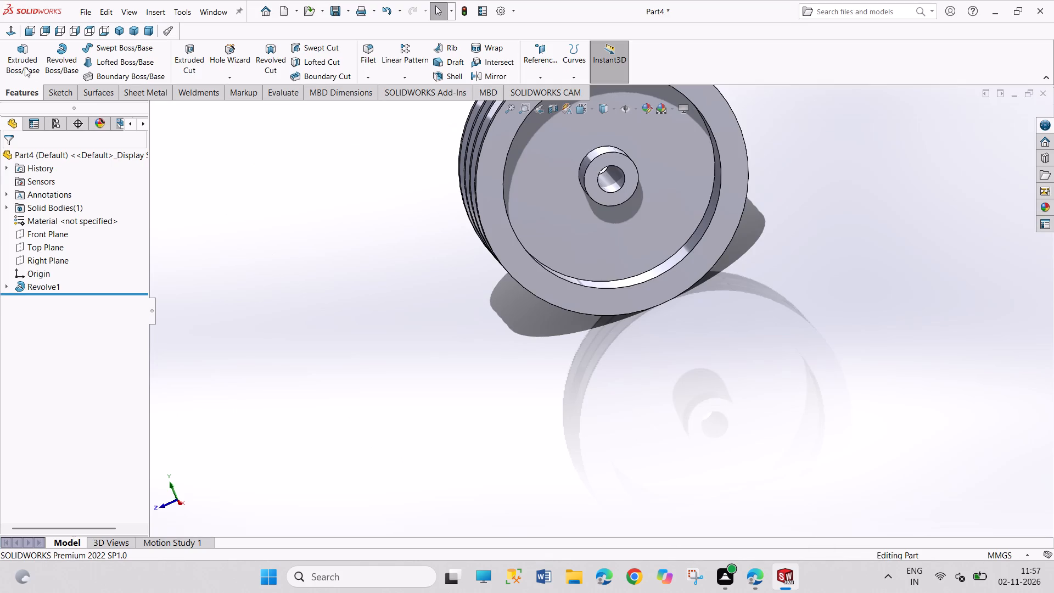
Add a 5 mm fillet along the circular edge where the web meets the inside of the rim.
left_click(371, 48)
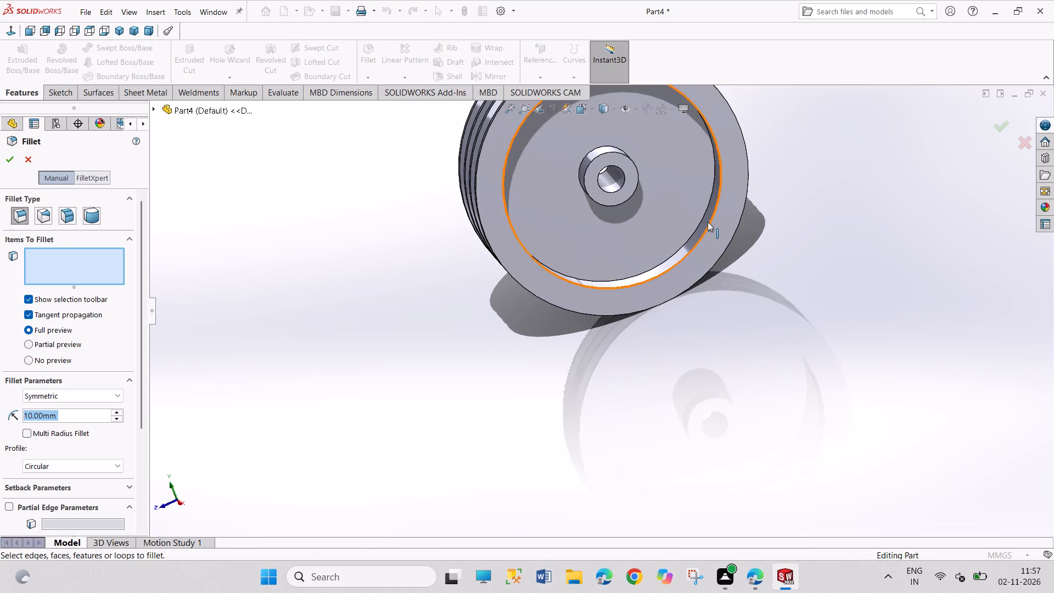
left_click(701, 223)
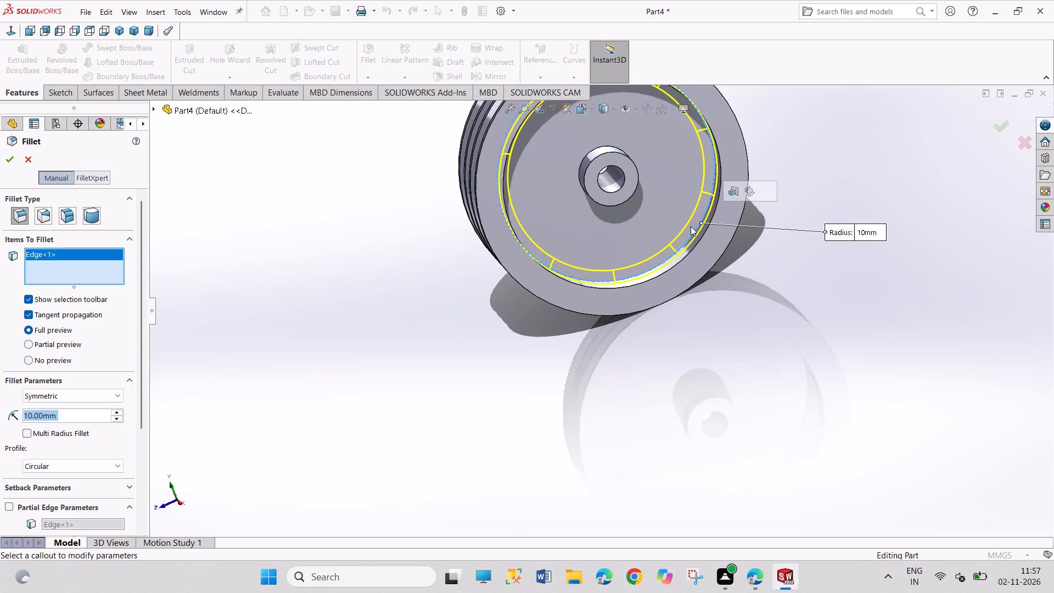
key("5")
key("Return")
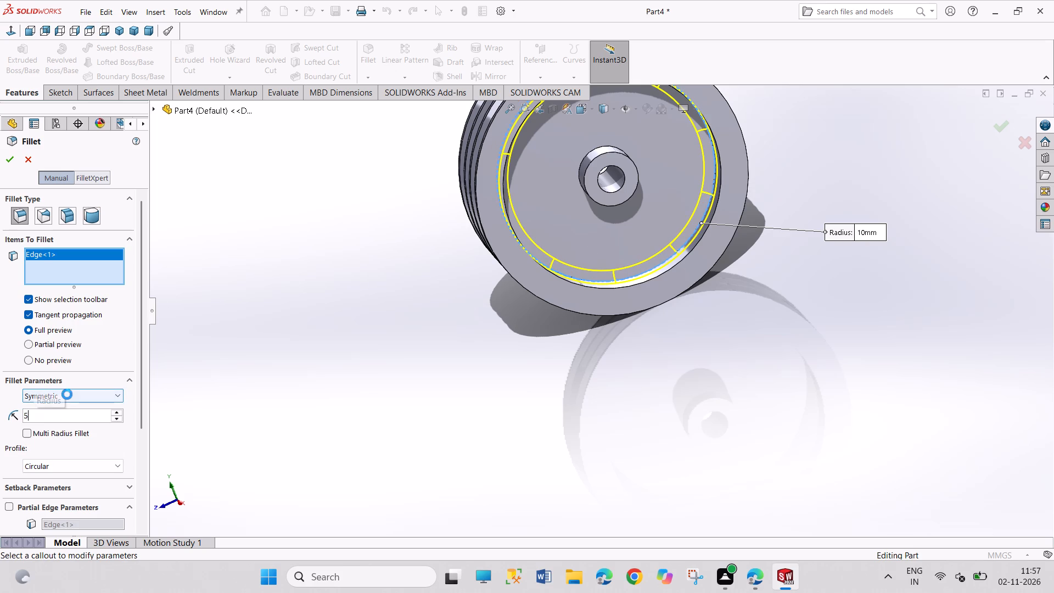
left_click(6, 160)
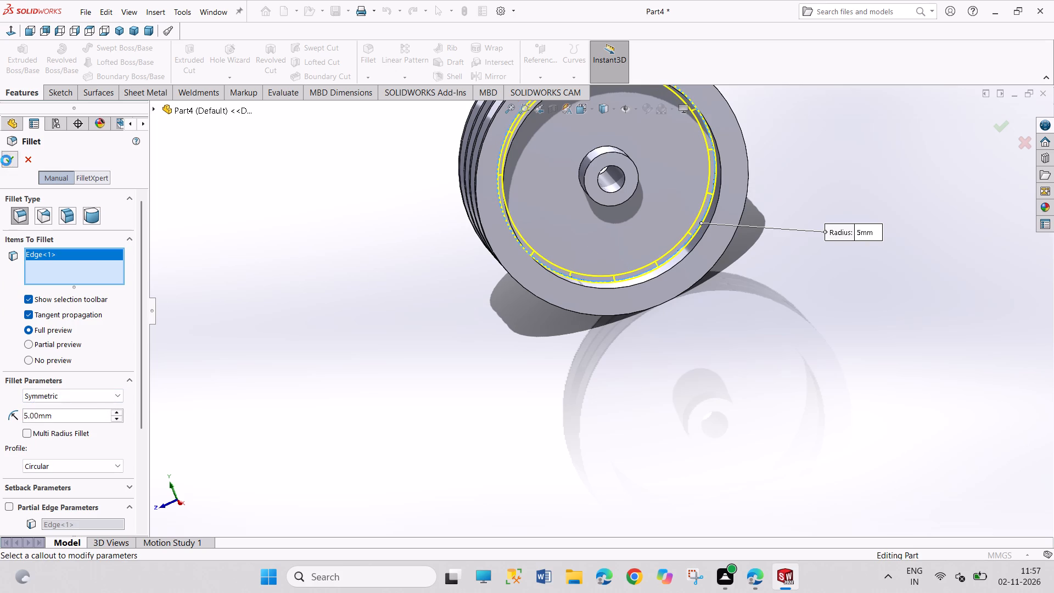
left_click_drag(469, 373, 559, 469)
Fillet the edge where the hub meets the web, on the same side, with a 5 mm radius.
scroll(696, 283, "down", 5)
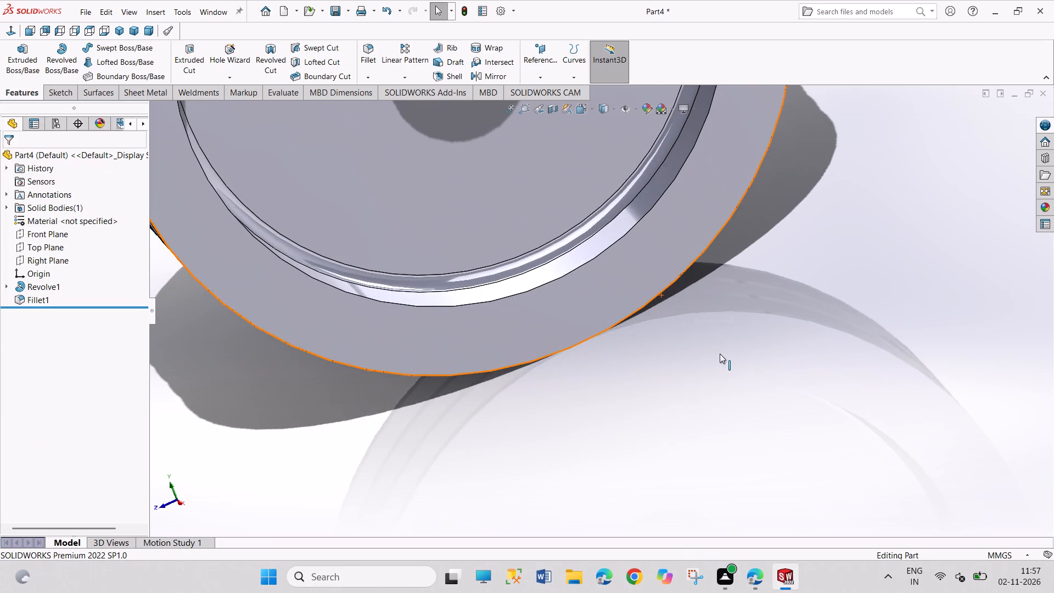
middle_click_drag(719, 355, 656, 341)
scroll(642, 331, "up", 6)
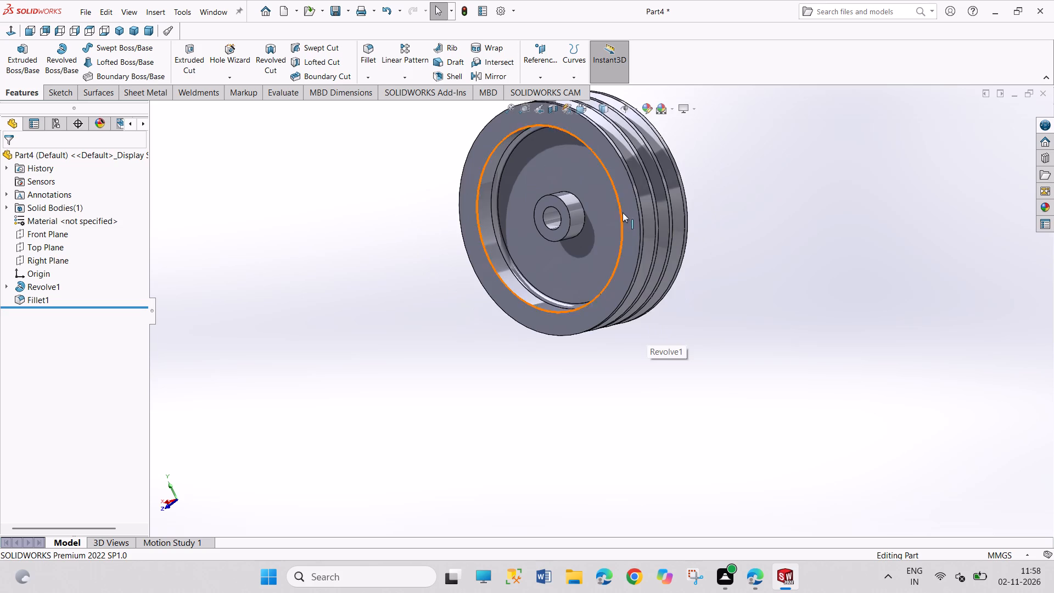
scroll(623, 212, "down", 2)
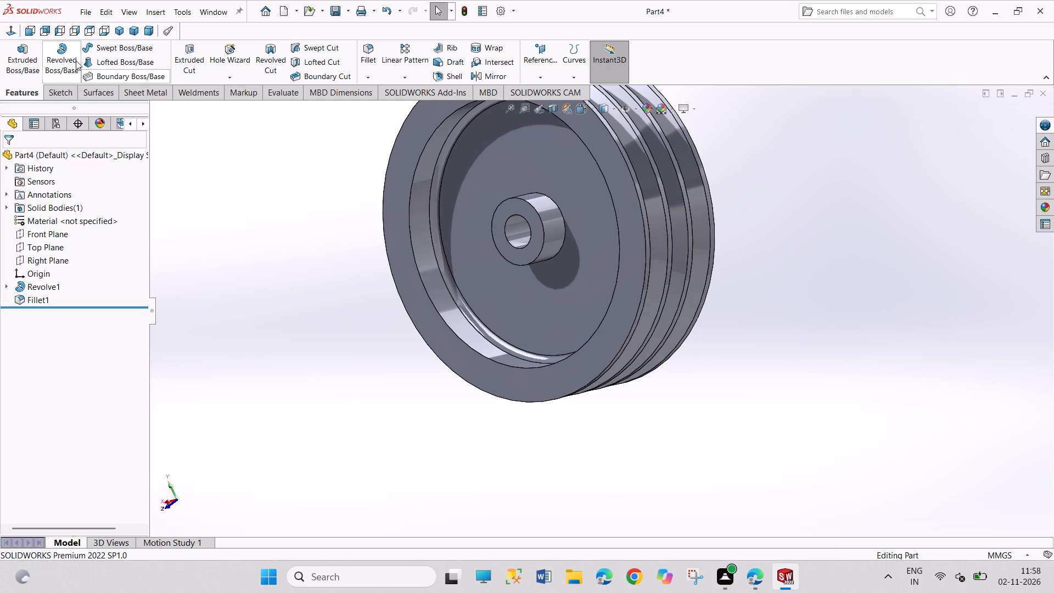
left_click(369, 51)
left_click(565, 224)
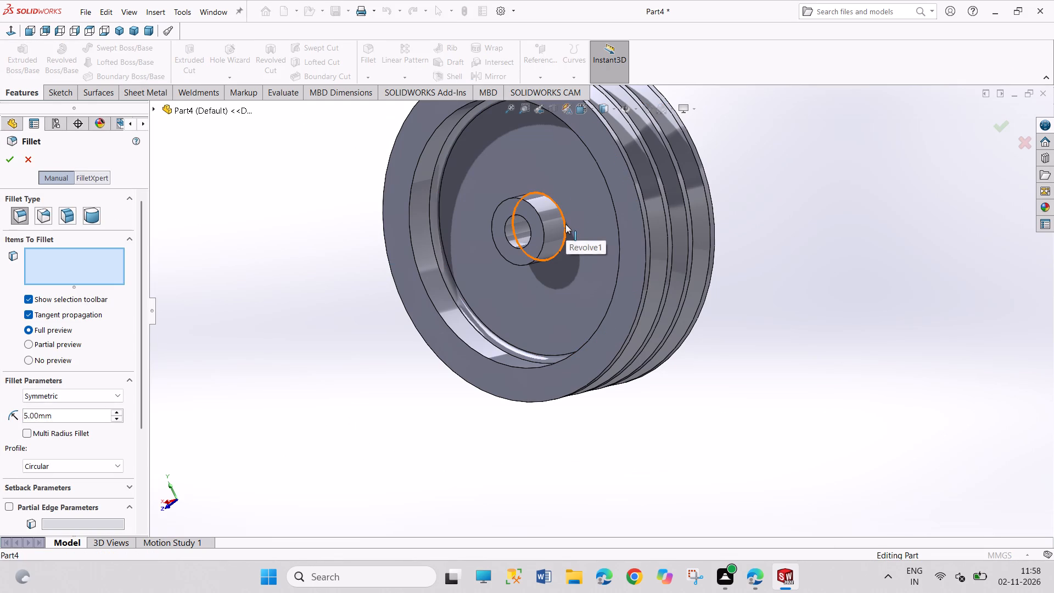
left_click(7, 164)
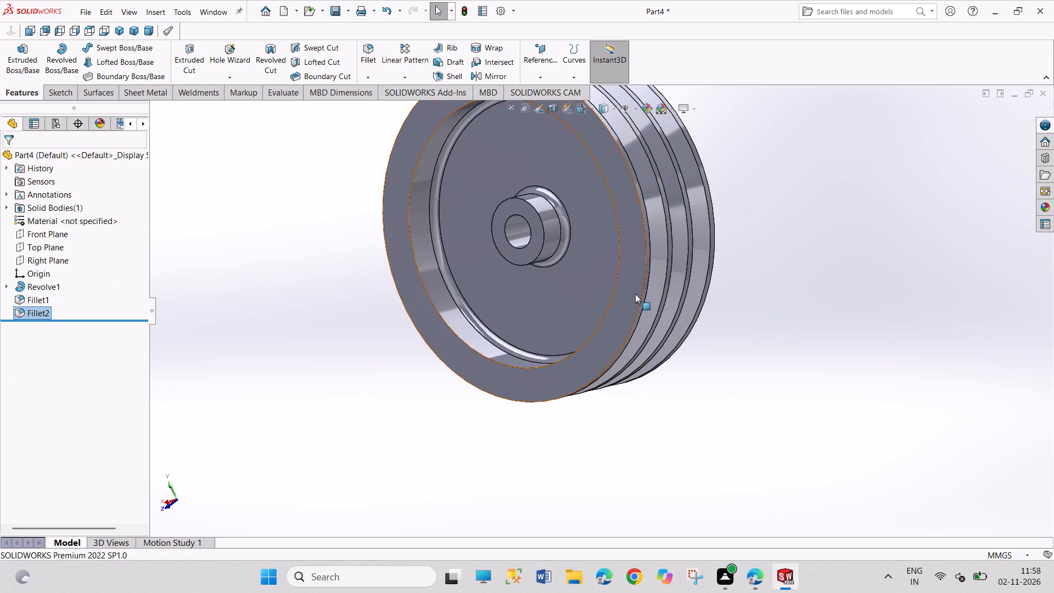
On the pulley's opposite side, fillet both the hub-to-web edge and the web-to-rim edge with a 5 mm radius.
scroll(813, 316, "up", 3)
middle_click_drag(776, 283, 634, 298)
scroll(621, 207, "down", 4)
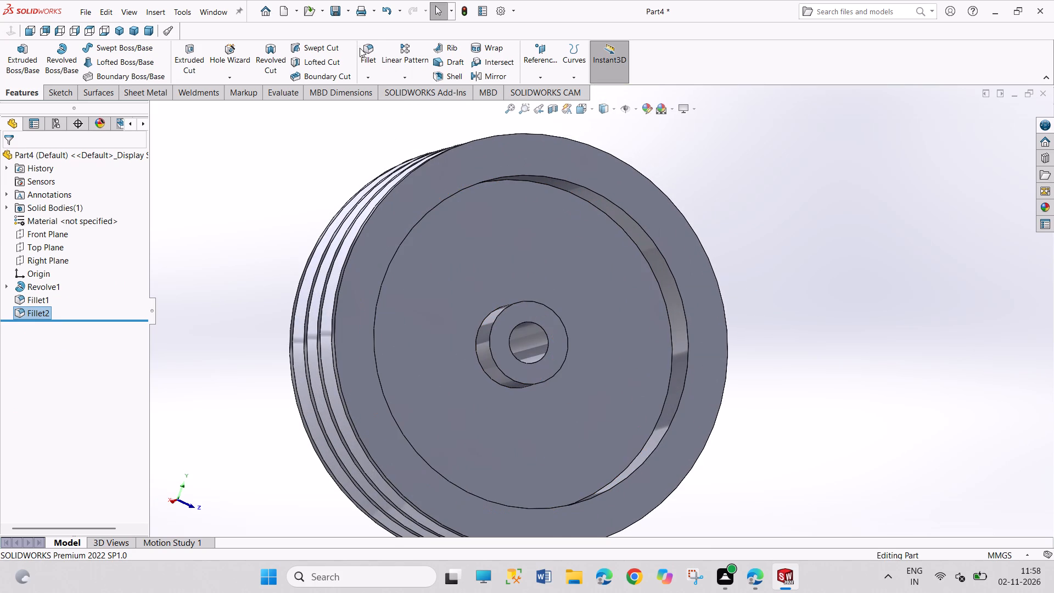
left_click(365, 55)
left_click(496, 383)
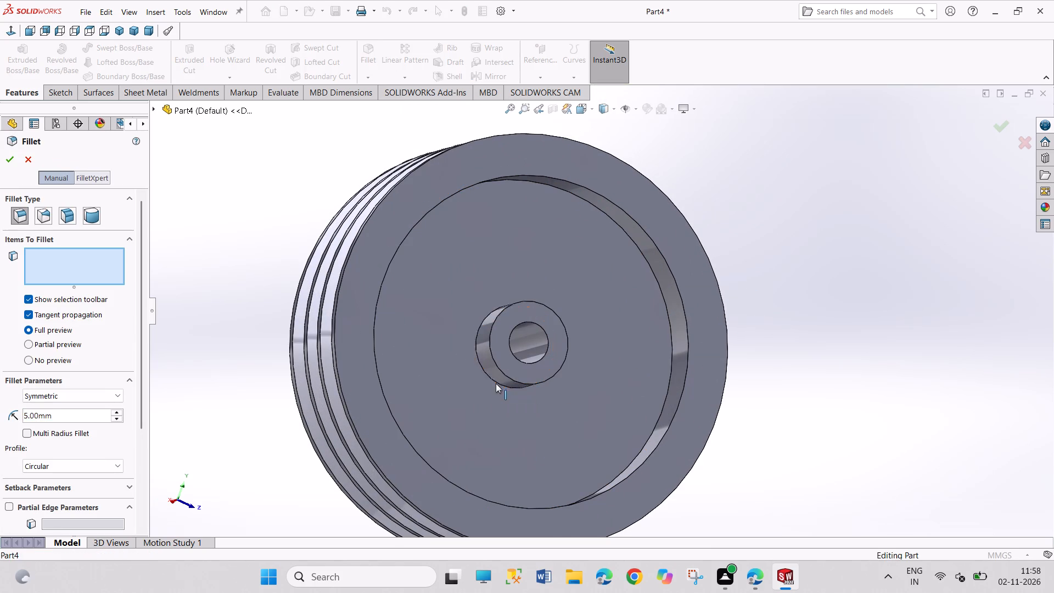
left_click(627, 233)
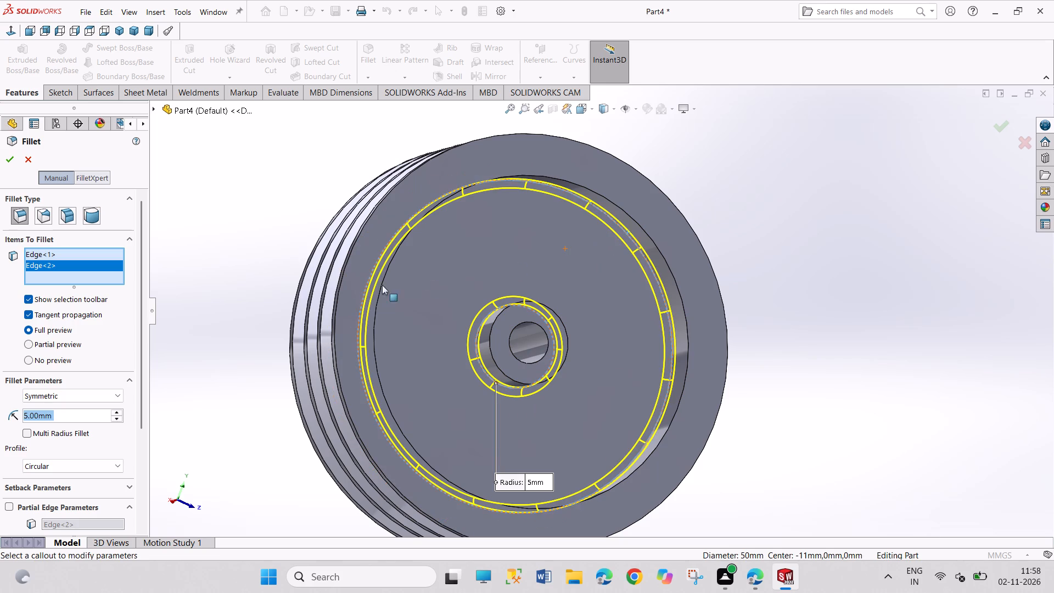
left_click(5, 164)
left_click_drag(165, 168, 166, 170)
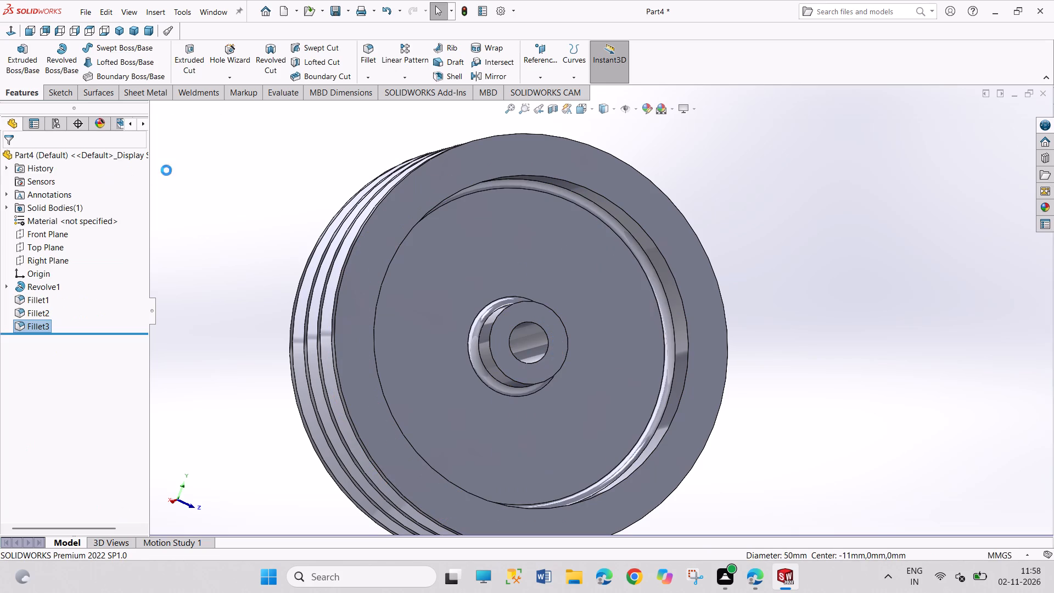
left_click_drag(166, 170, 211, 242)
Start a sketch on the hub's end face and draw a corner rectangle about 5.9 mm wide straddling the bore's edge.
left_click(122, 28)
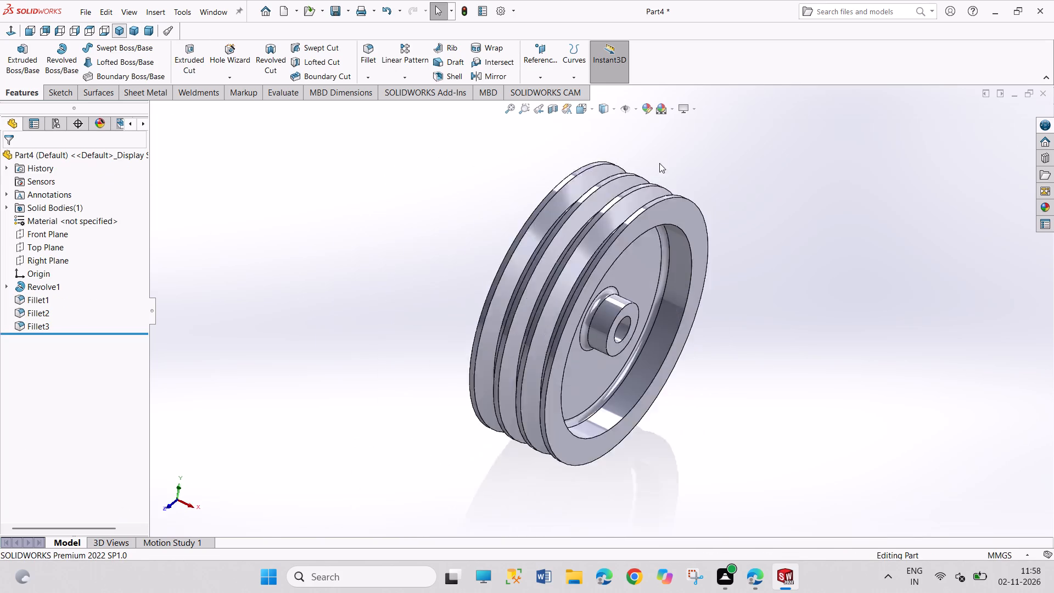
scroll(761, 282, "down", 1)
middle_click_drag(768, 312, 710, 279)
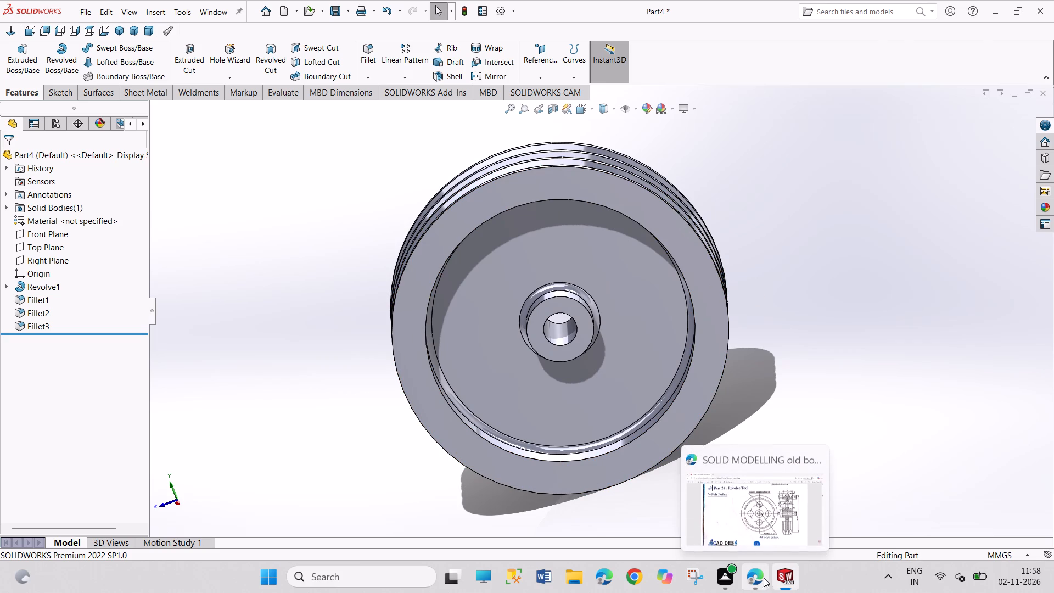
left_click(580, 339)
left_click(626, 310)
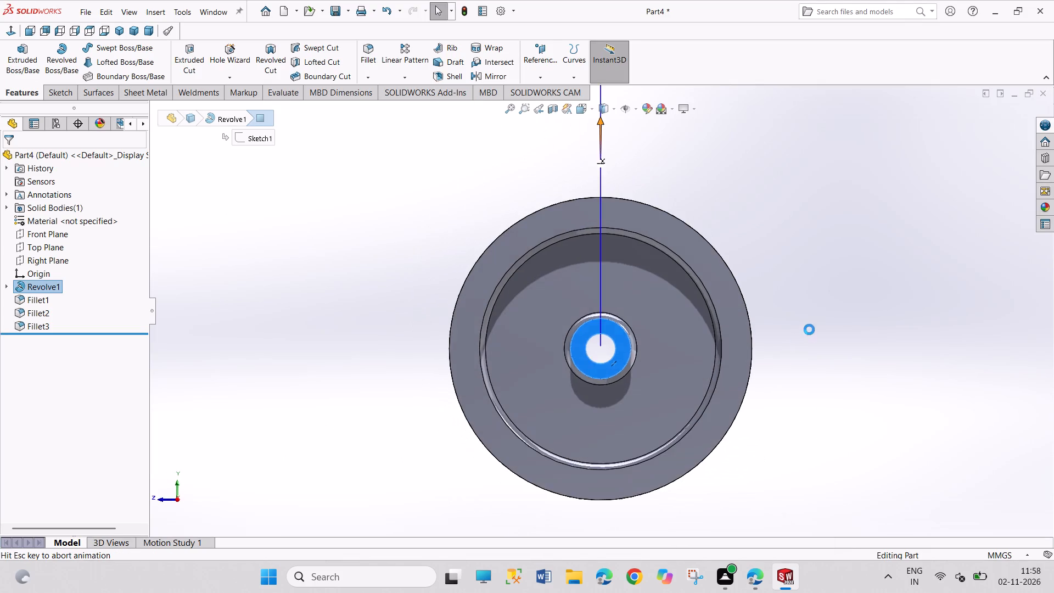
left_click_drag(809, 331, 855, 432)
scroll(644, 348, "down", 5)
scroll(552, 332, "down", 4)
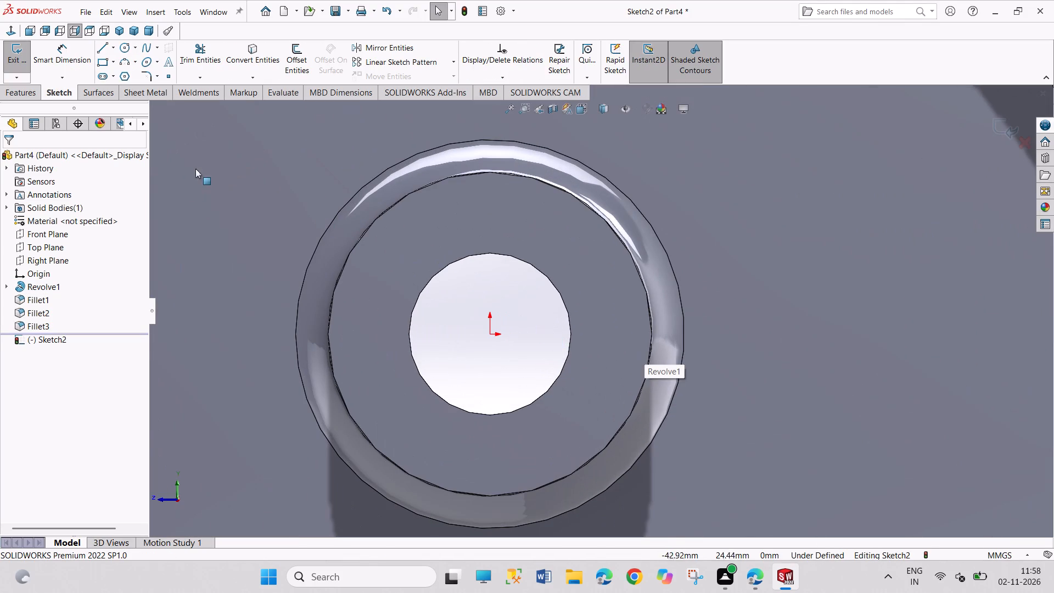
left_click(102, 64)
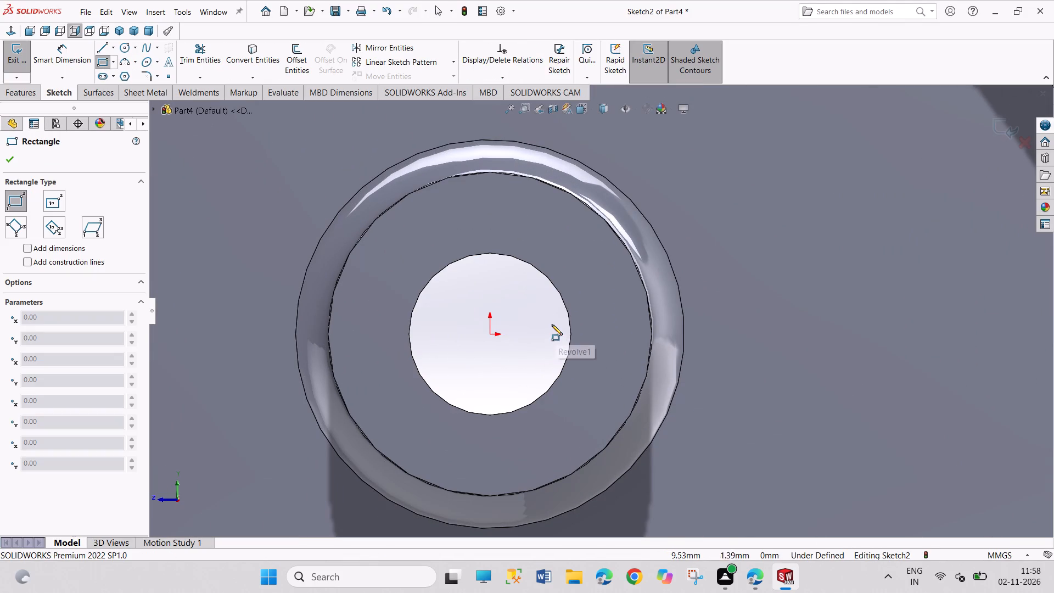
left_click(553, 317)
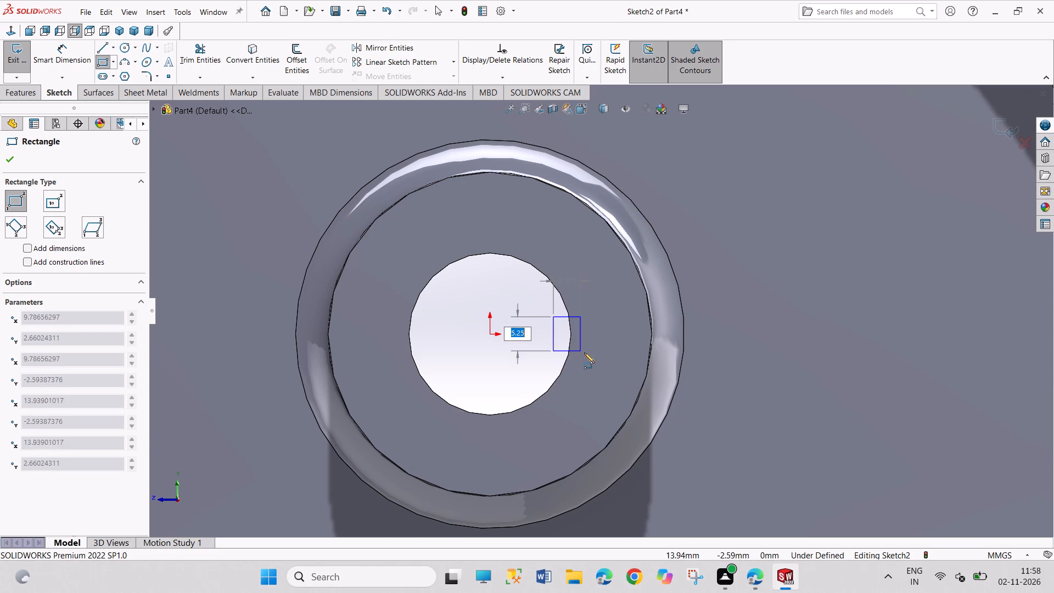
left_click(591, 354)
right_click(491, 380)
left_click(506, 387)
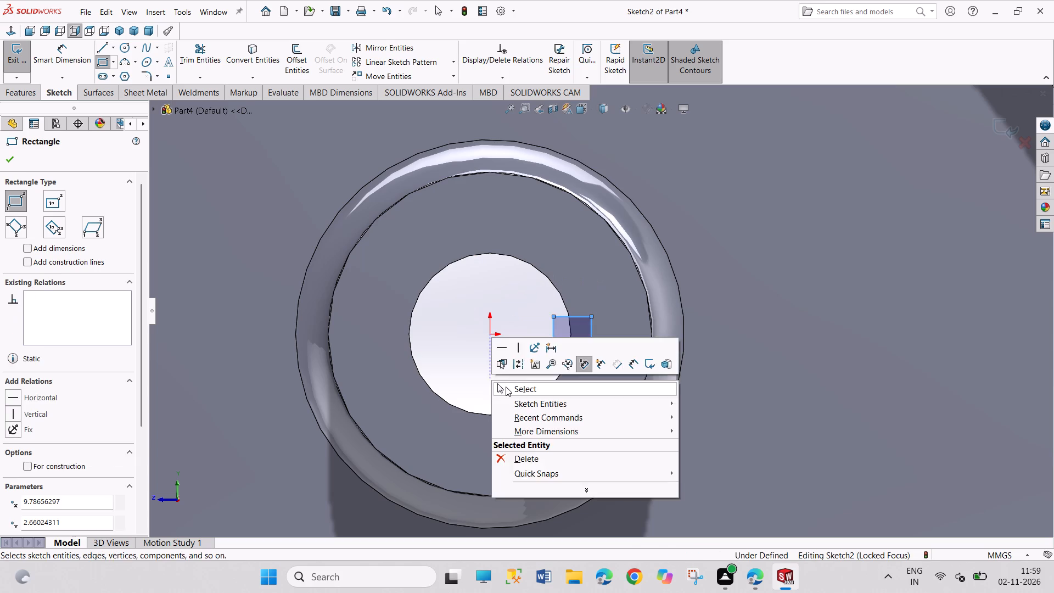
Convert the bore's circular edge into a sketch entity.
left_click(512, 410)
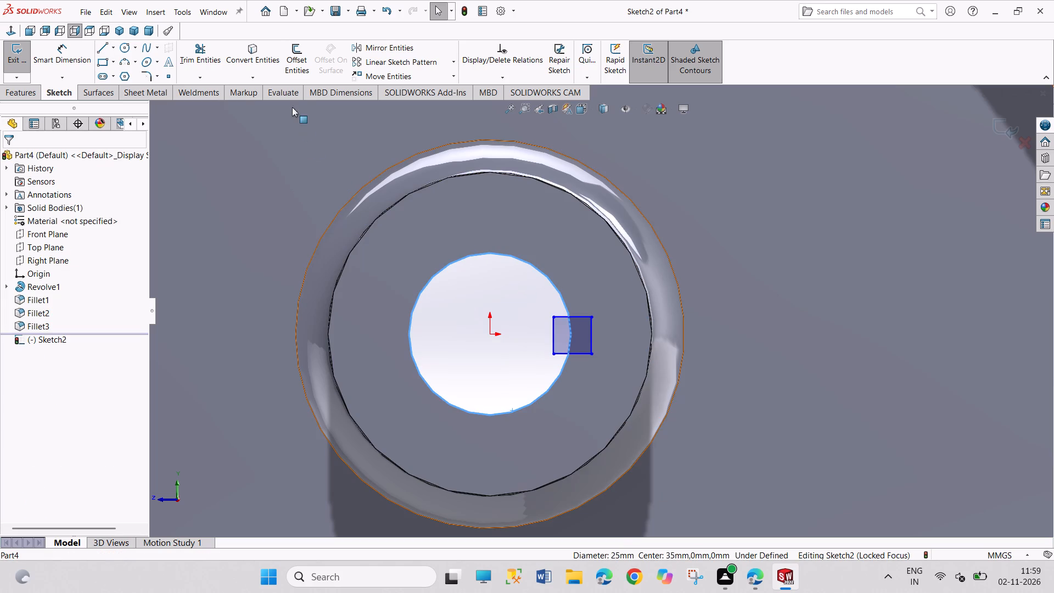
left_click(255, 57)
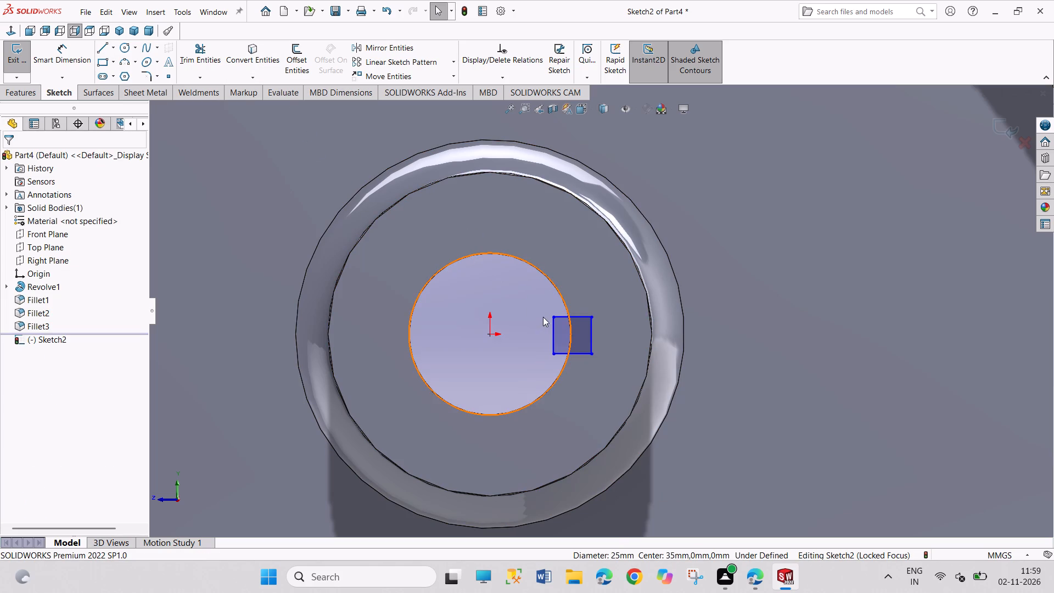
Draw a horizontal construction line about 18 mm long from the origin through the keyway rectangle.
left_click(111, 50)
left_click(114, 72)
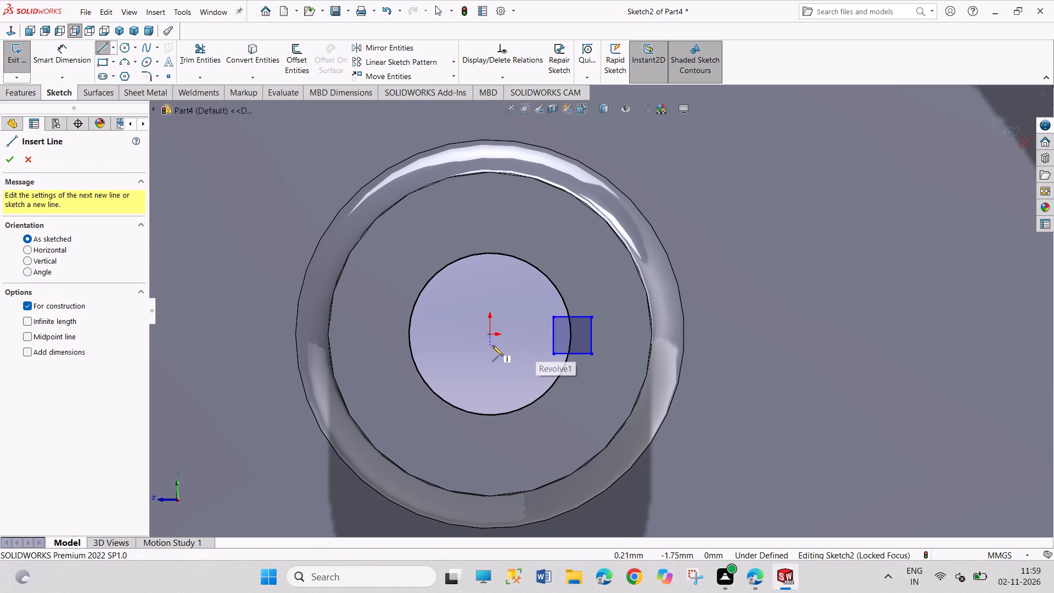
left_click(489, 334)
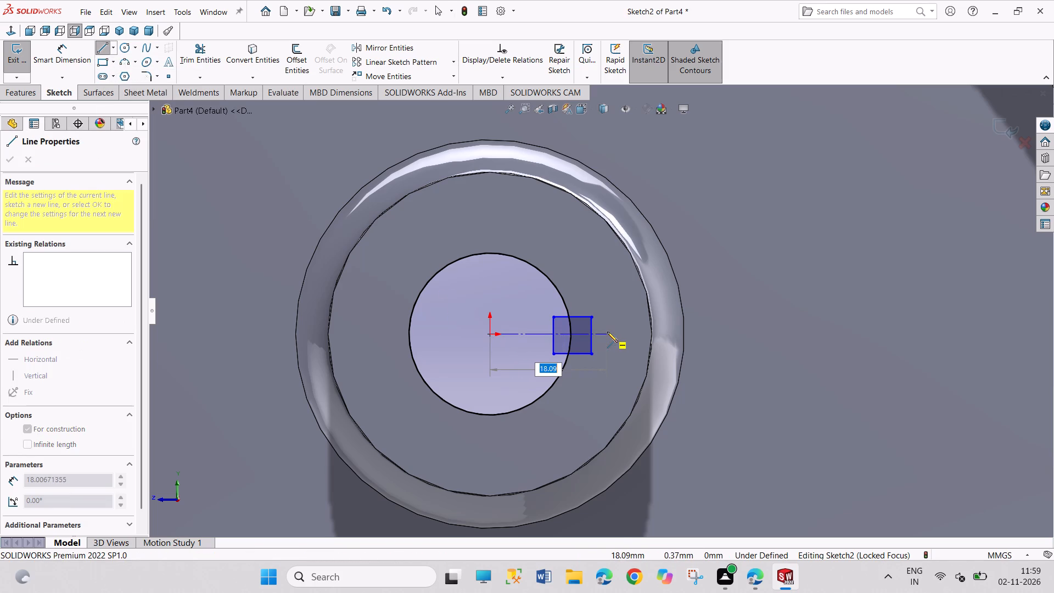
left_click(607, 332)
right_click(616, 310)
left_click(624, 316)
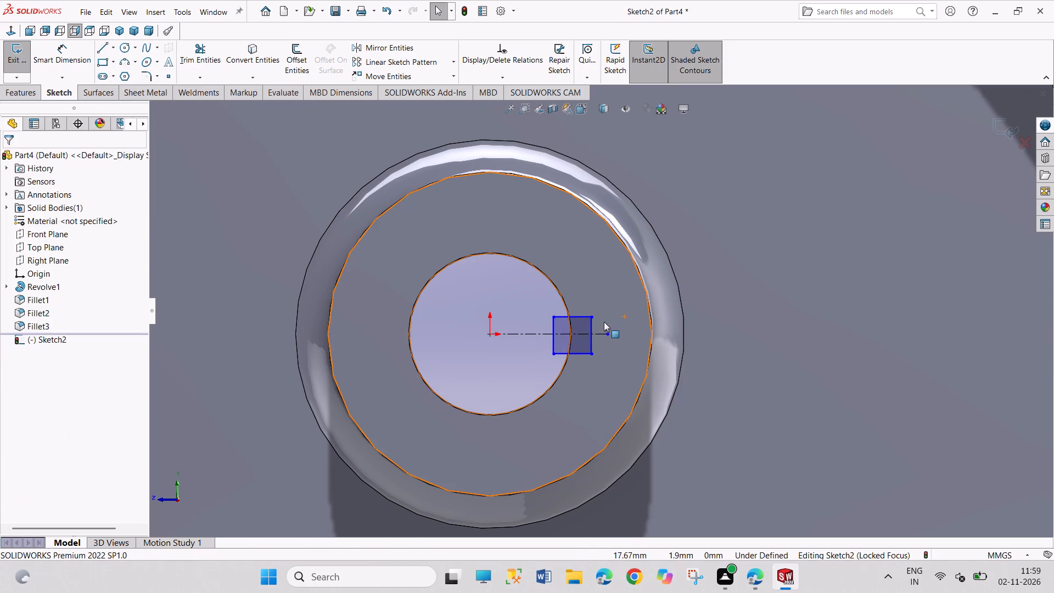
Make the rectangle's two horizontal edges symmetric about the horizontal construction line.
left_click(584, 316)
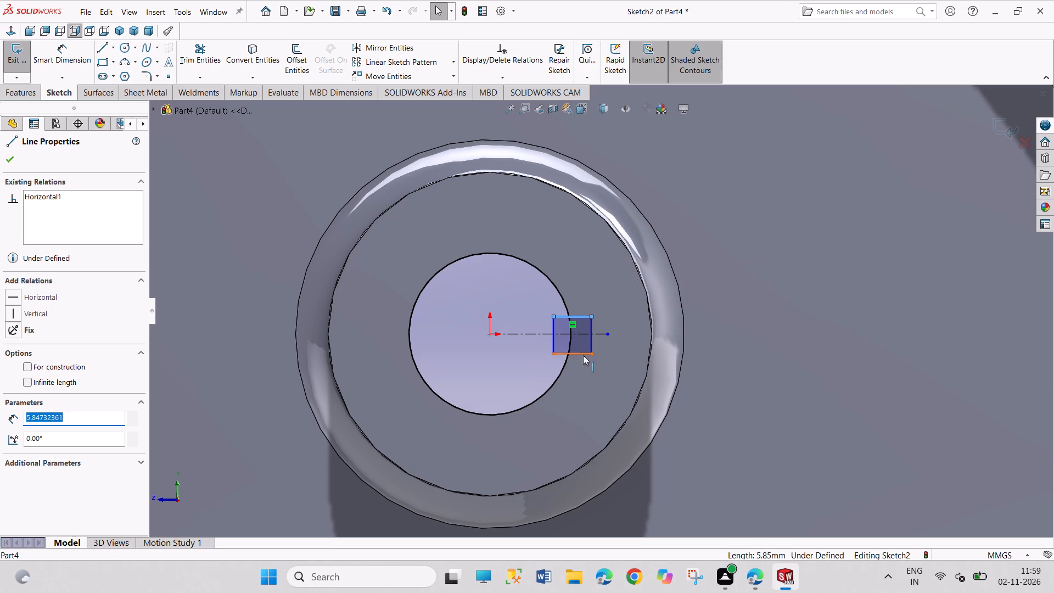
left_click(583, 355, "ctrl")
left_click(601, 335, "ctrl")
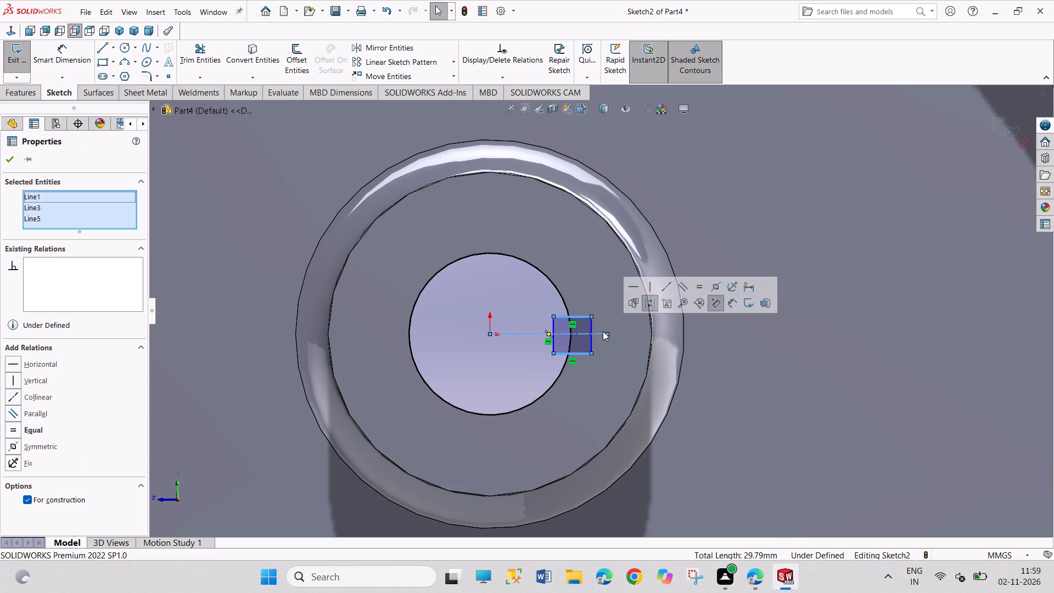
left_click(715, 286)
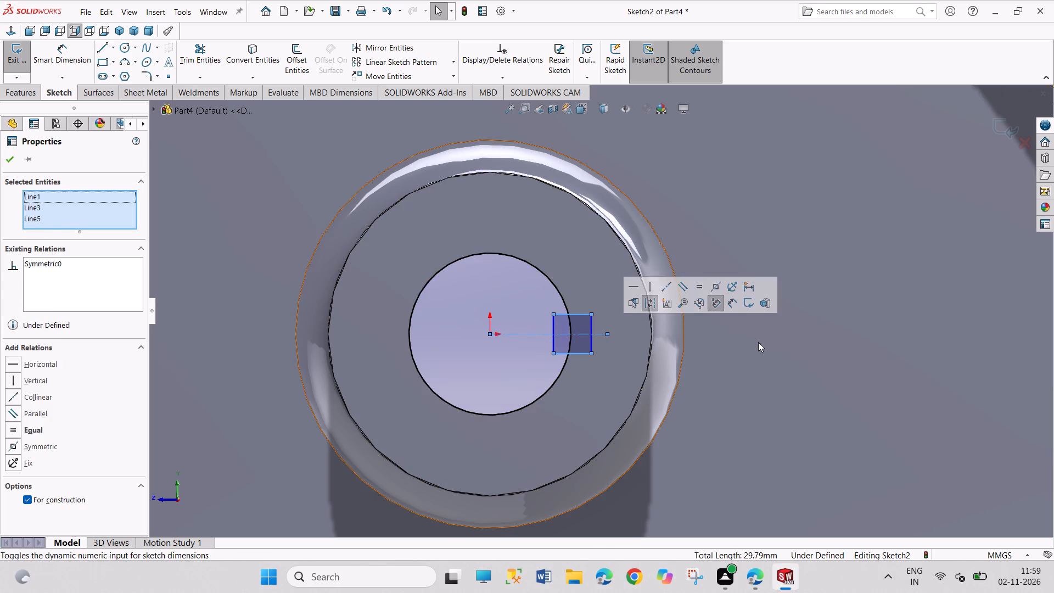
left_click_drag(762, 349, 795, 399)
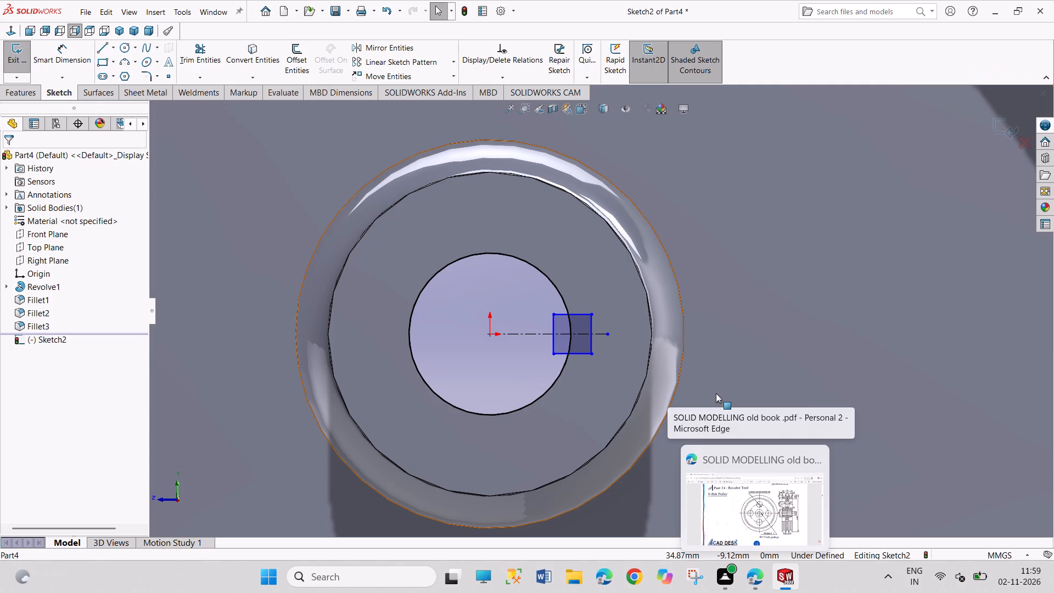
Dimension the rectangle's outer vertical edge to 6 mm.
right_click_drag(716, 393, 696, 264)
left_click(592, 344)
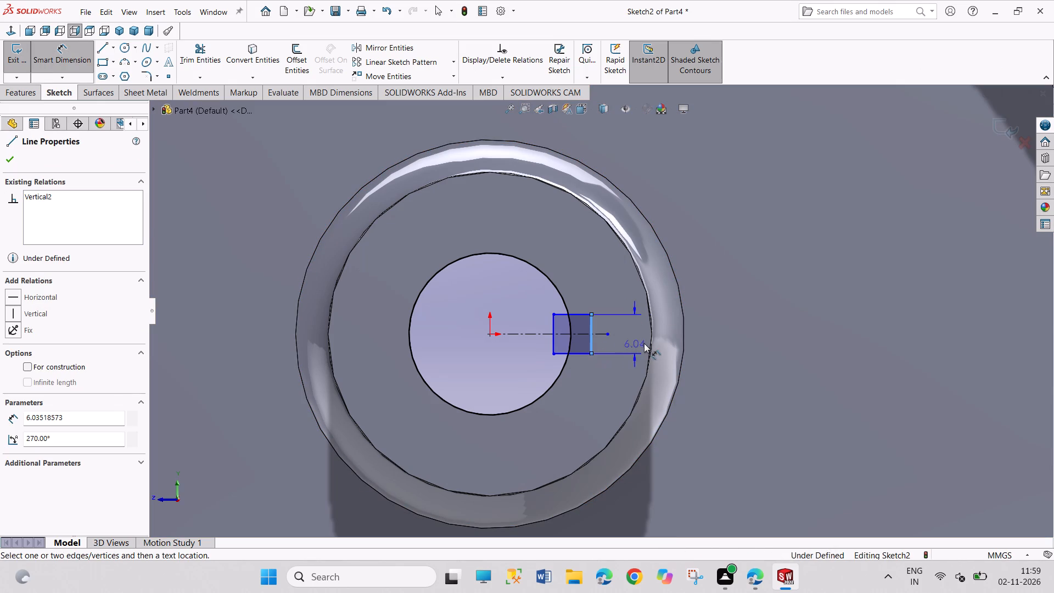
left_click(634, 333)
key("6")
key("Return")
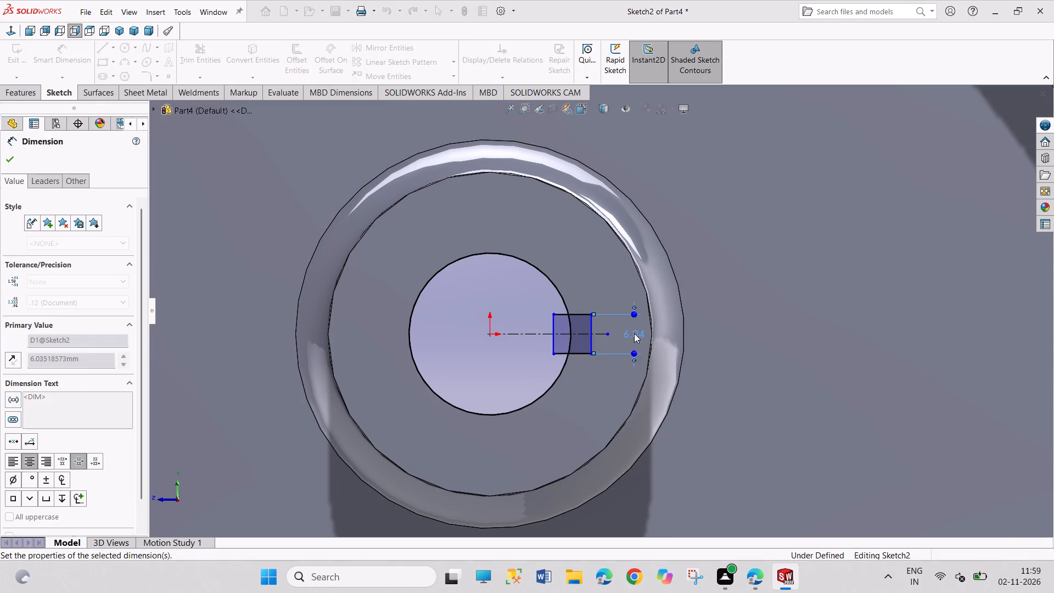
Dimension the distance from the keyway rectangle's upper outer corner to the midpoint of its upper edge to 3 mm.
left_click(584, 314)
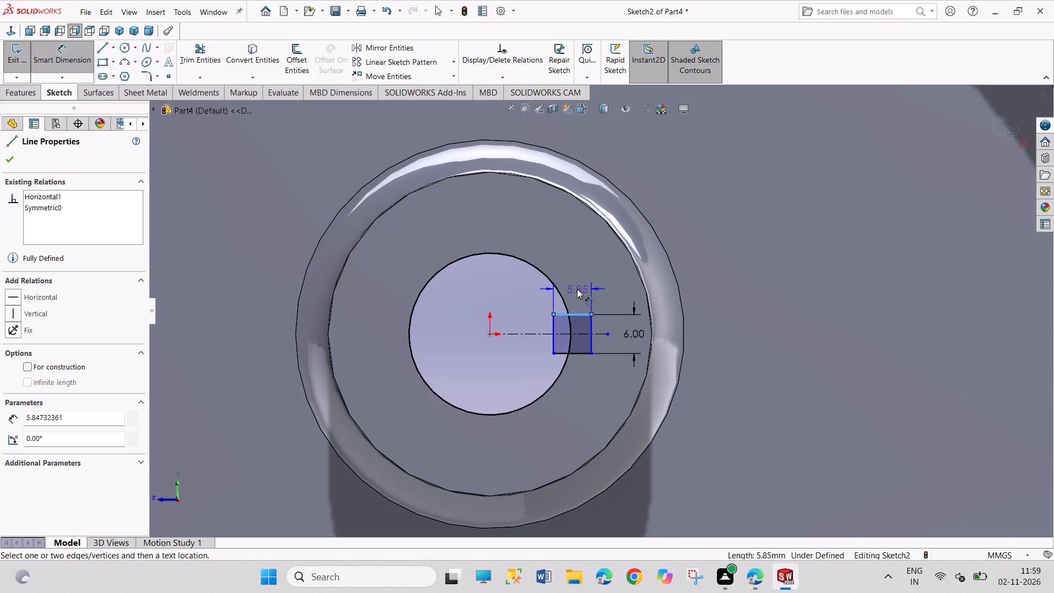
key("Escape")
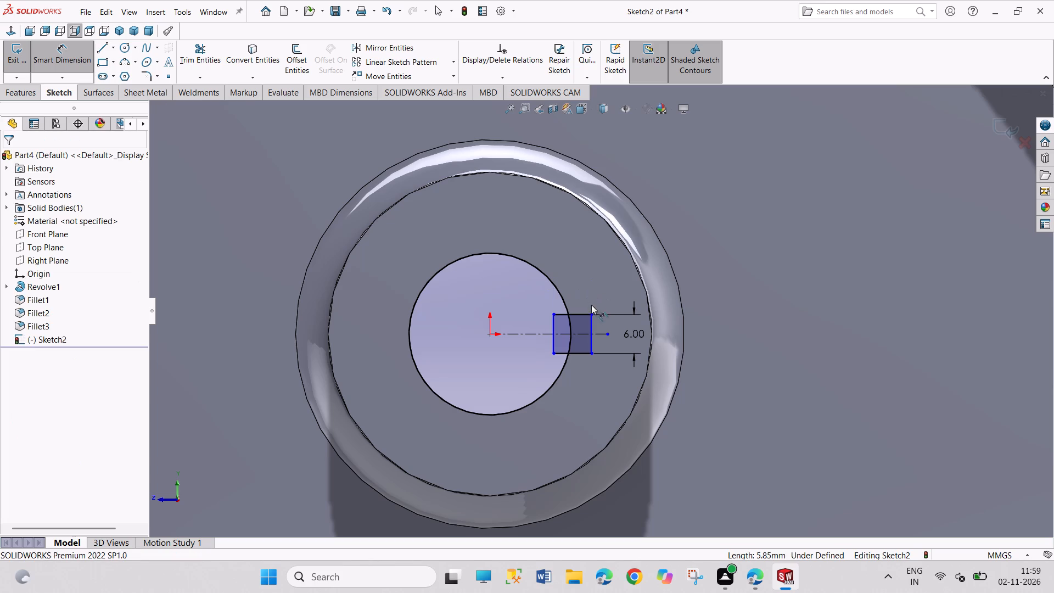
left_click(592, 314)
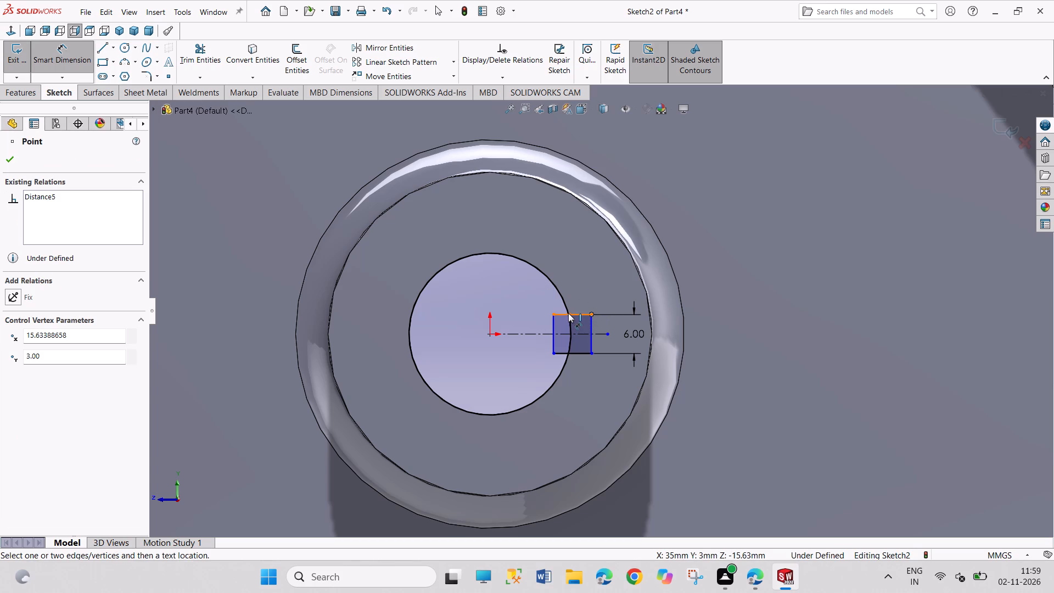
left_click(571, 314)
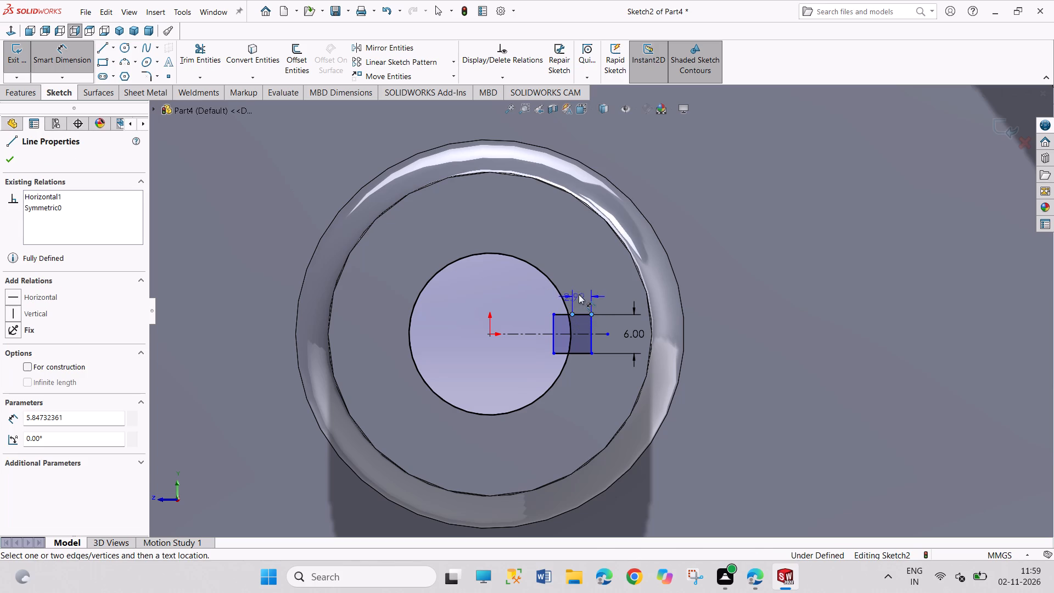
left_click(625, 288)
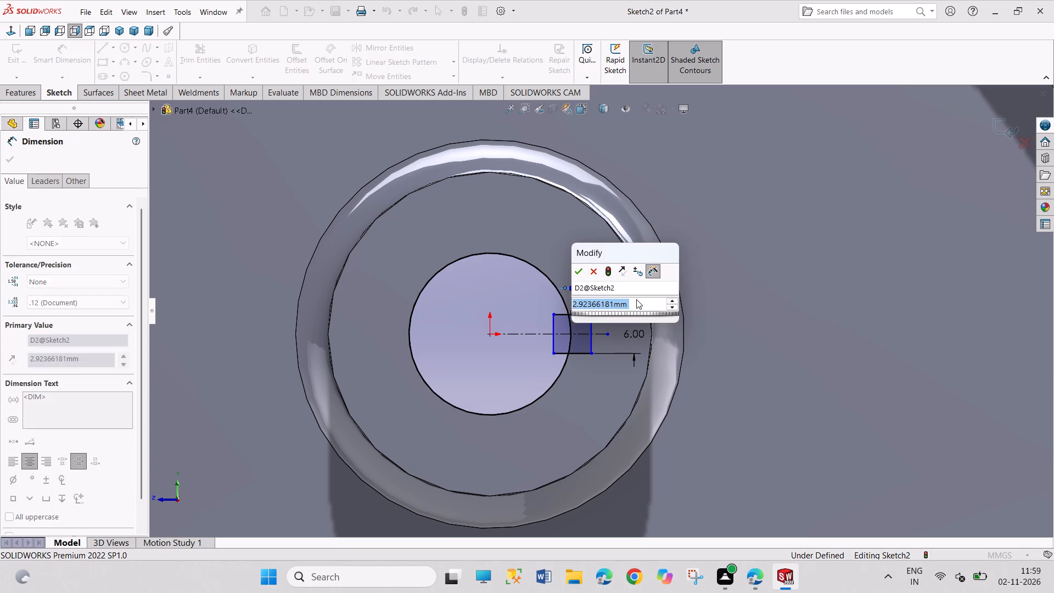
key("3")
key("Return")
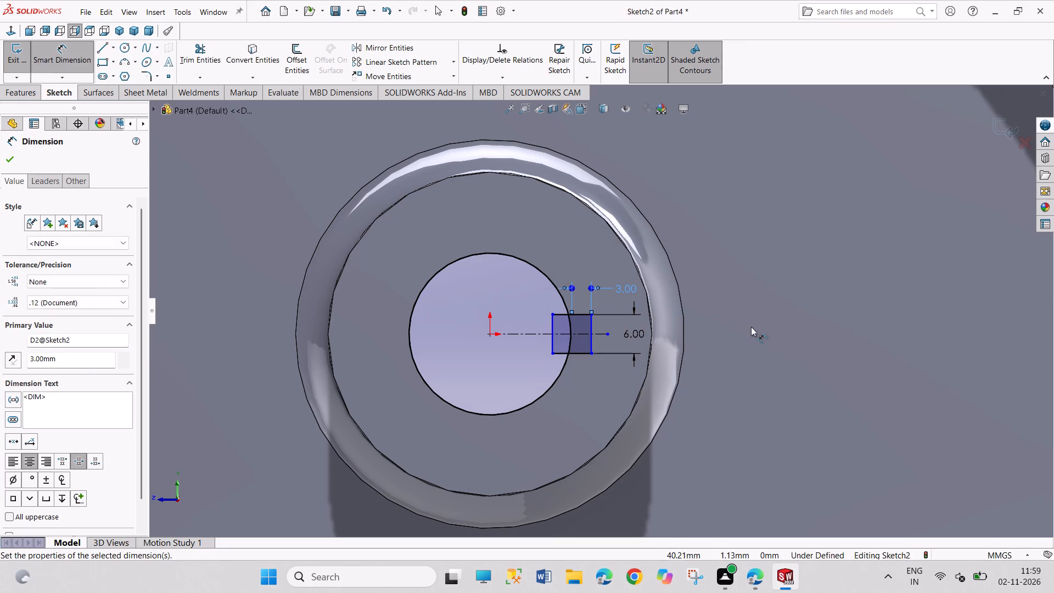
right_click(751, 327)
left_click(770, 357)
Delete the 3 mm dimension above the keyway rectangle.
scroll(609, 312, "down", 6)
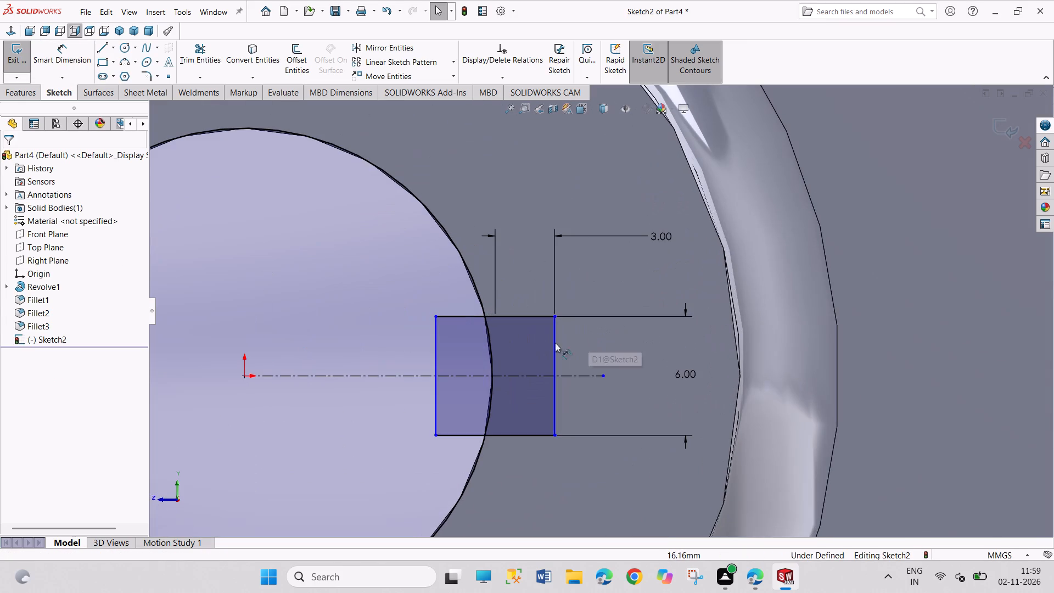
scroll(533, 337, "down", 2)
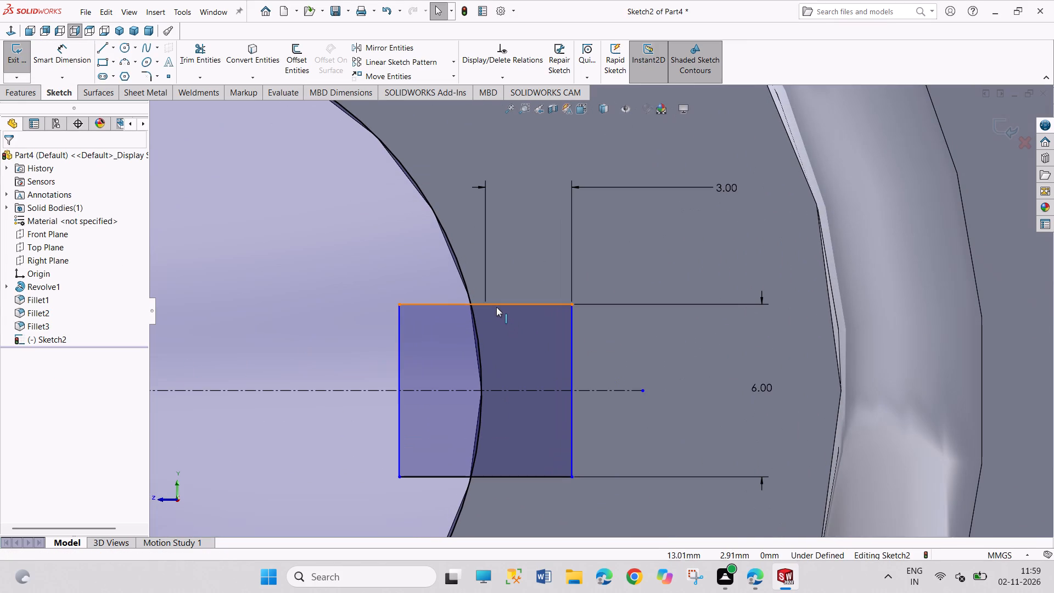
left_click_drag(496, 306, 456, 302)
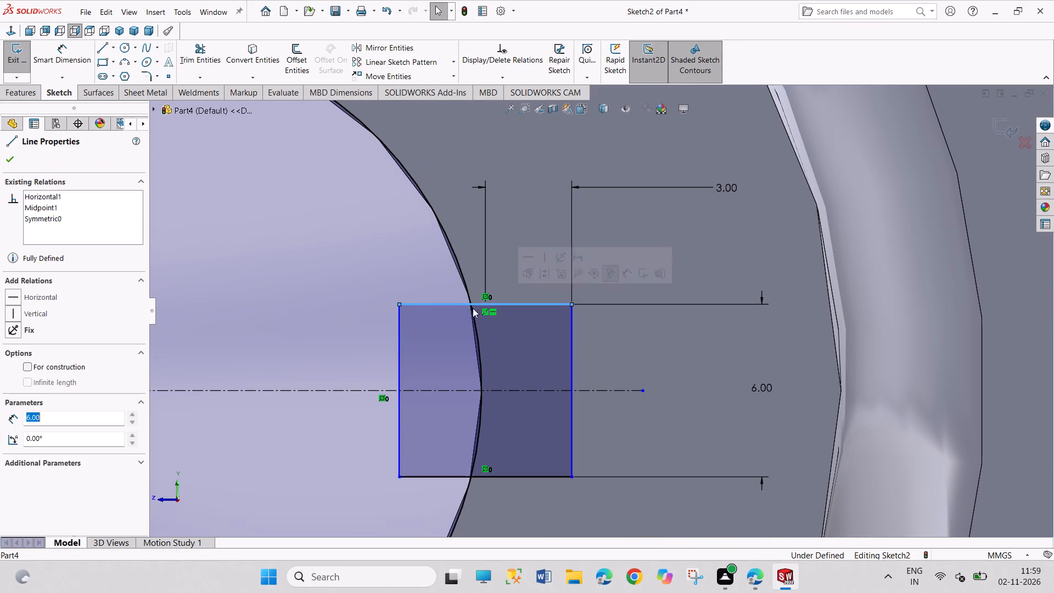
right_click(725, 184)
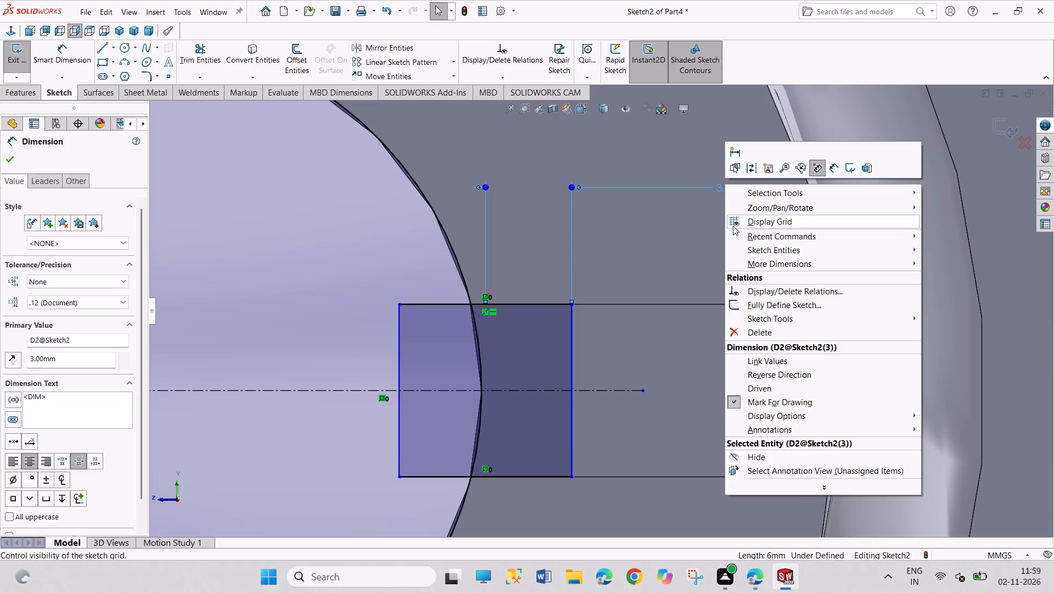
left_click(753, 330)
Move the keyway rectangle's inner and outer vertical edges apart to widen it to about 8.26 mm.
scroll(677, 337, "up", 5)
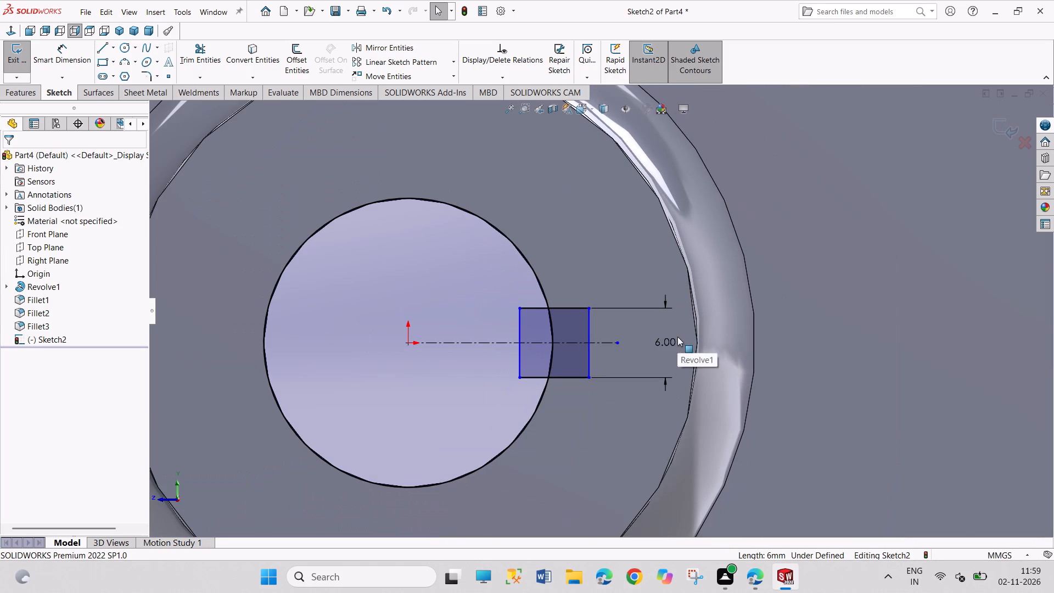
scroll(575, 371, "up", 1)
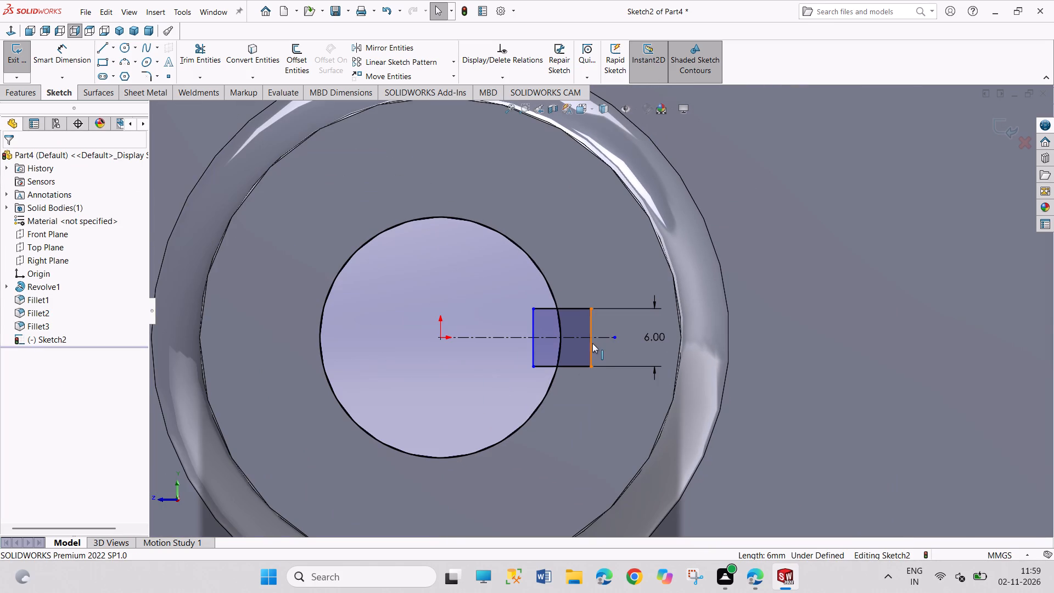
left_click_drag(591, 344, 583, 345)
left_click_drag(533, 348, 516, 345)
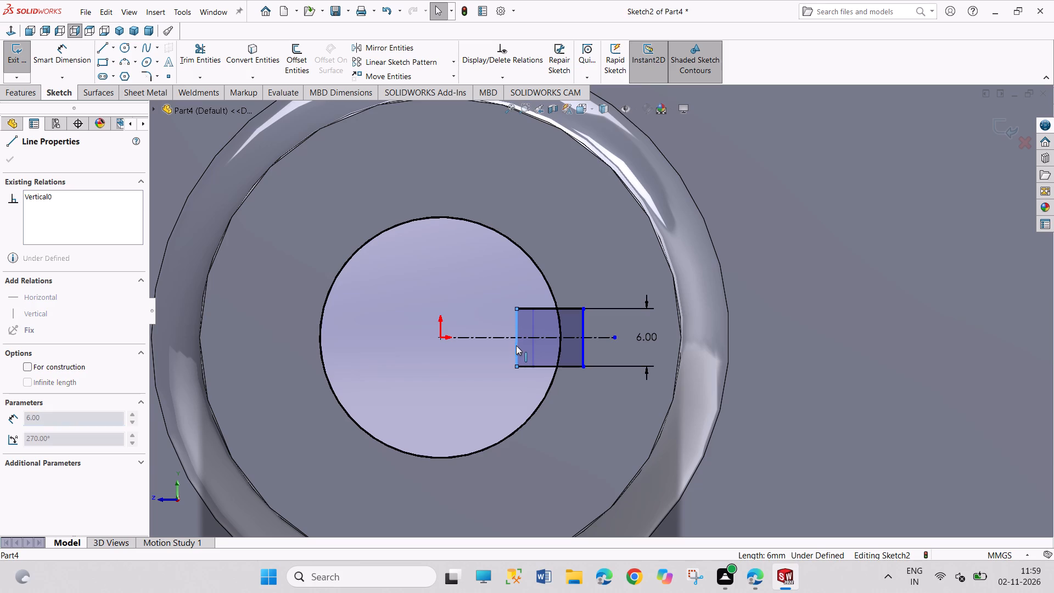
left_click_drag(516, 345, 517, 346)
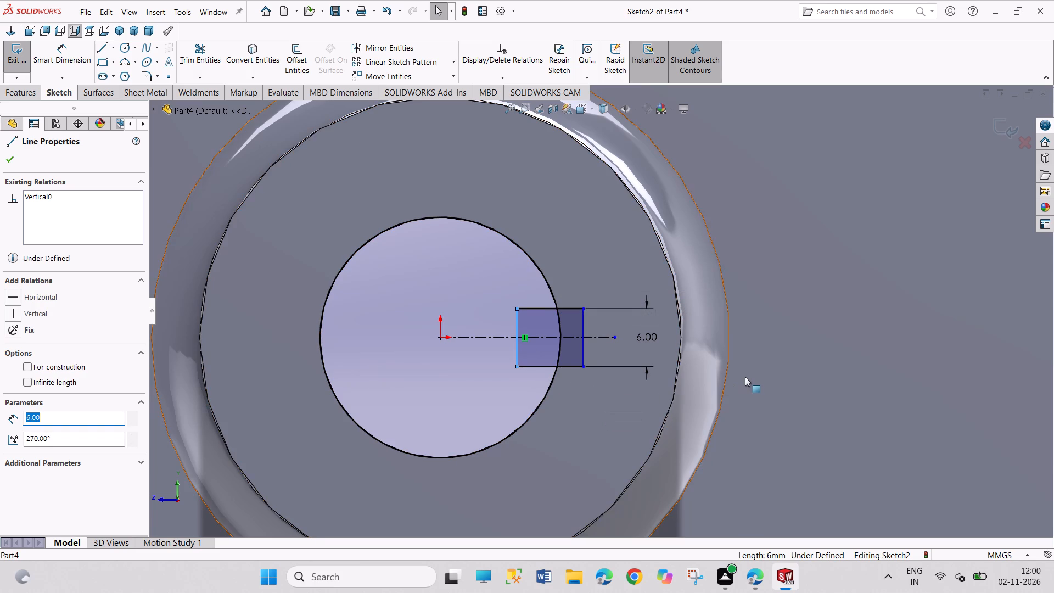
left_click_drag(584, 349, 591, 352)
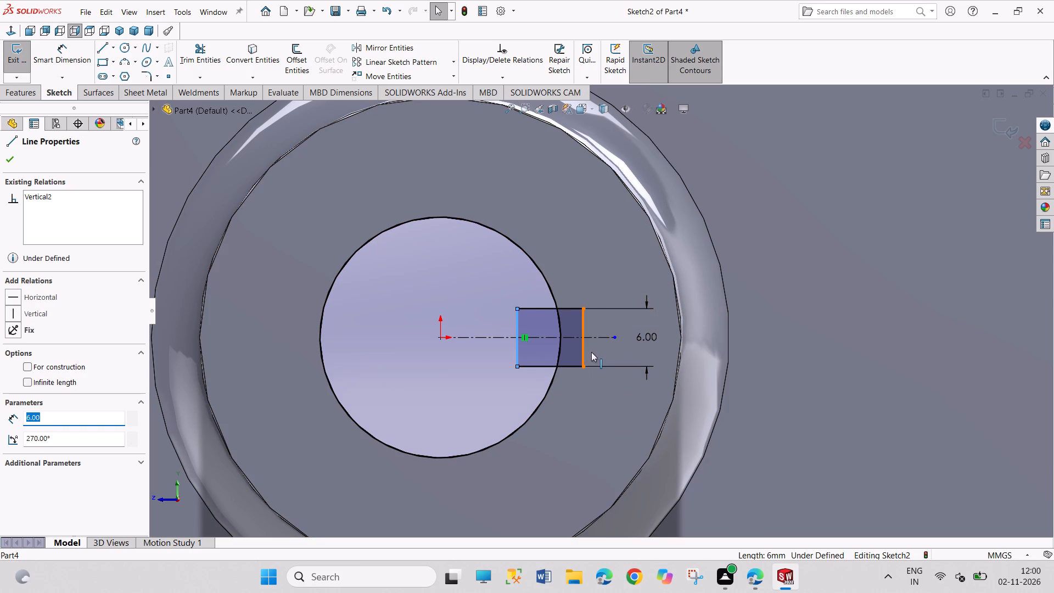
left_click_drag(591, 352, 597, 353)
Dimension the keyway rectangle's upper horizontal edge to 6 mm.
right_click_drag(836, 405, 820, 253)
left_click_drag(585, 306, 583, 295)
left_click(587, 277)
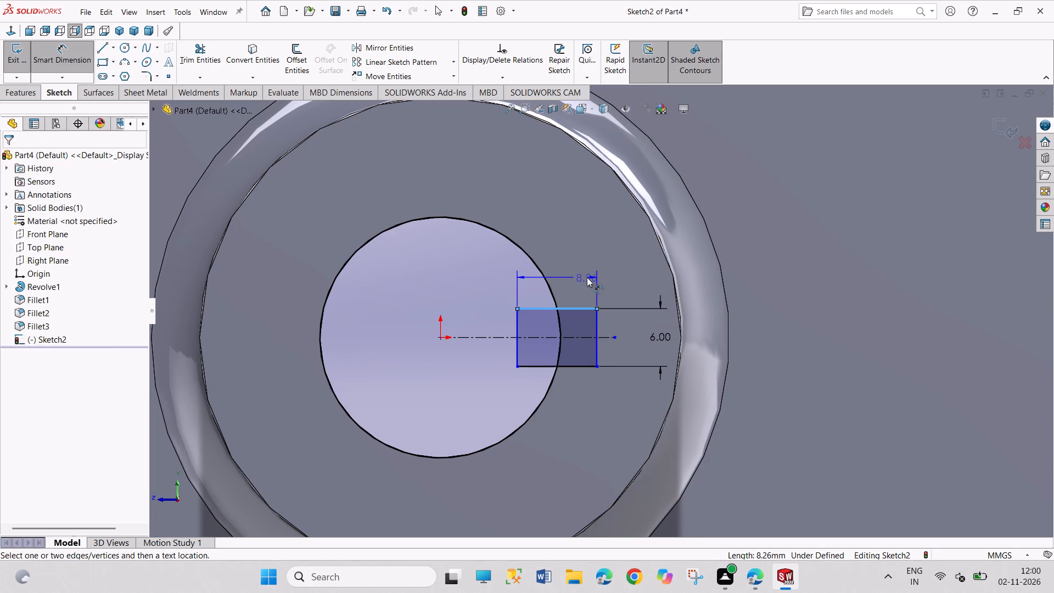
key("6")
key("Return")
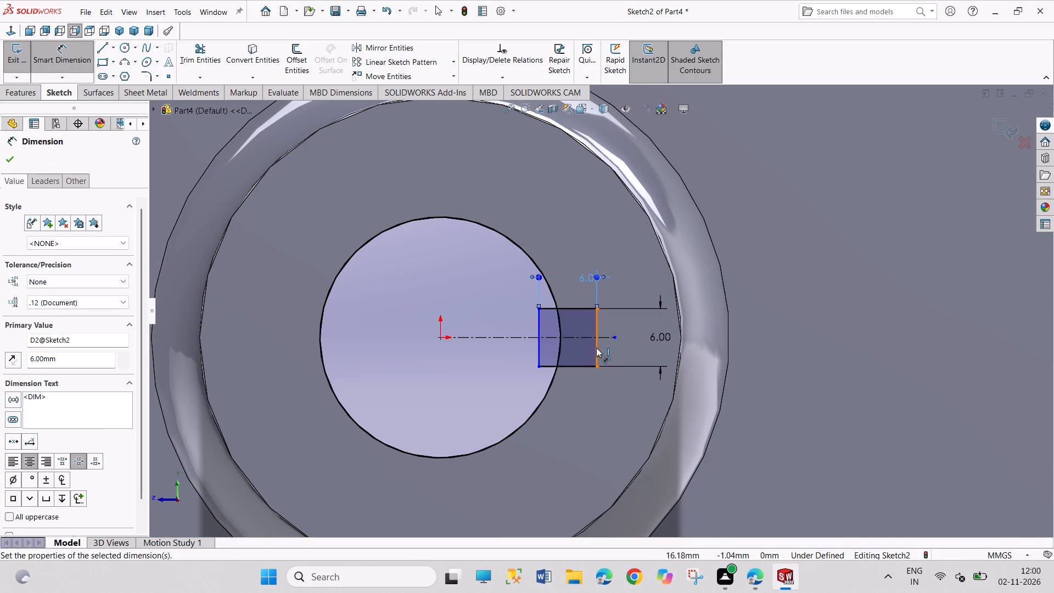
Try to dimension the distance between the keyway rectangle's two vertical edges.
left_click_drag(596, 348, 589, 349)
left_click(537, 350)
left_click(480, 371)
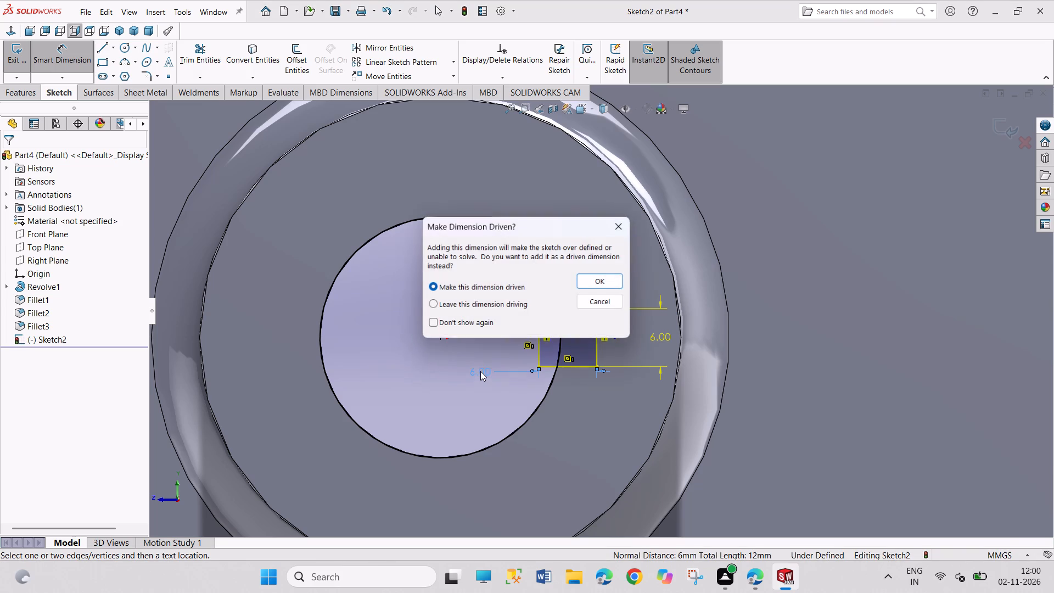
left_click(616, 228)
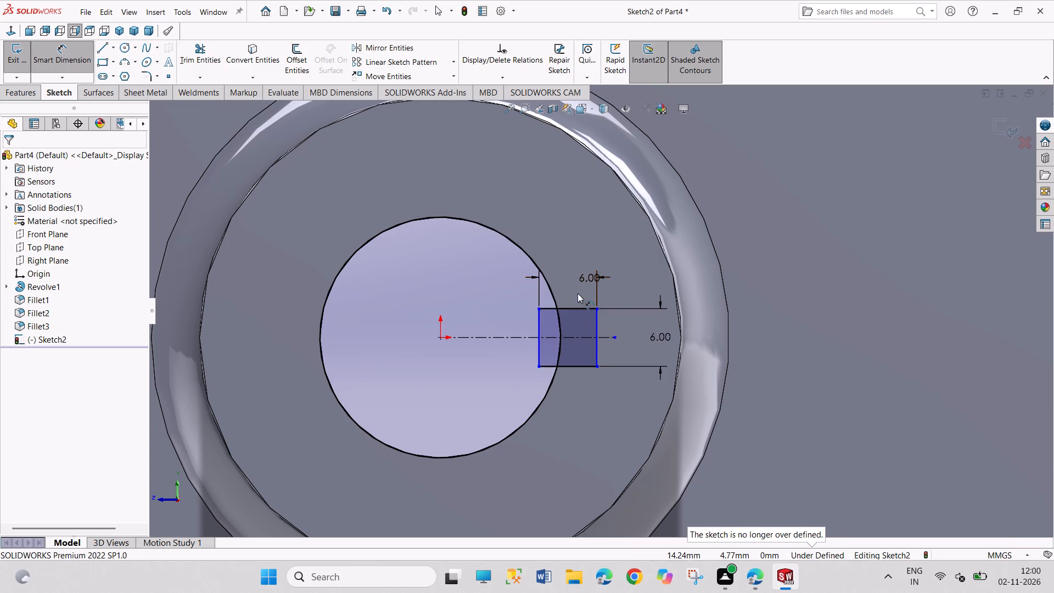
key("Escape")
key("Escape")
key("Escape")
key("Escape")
Delete all four keyway rectangle edges and the horizontal construction line, keeping the converted bore circle.
right_click(776, 331)
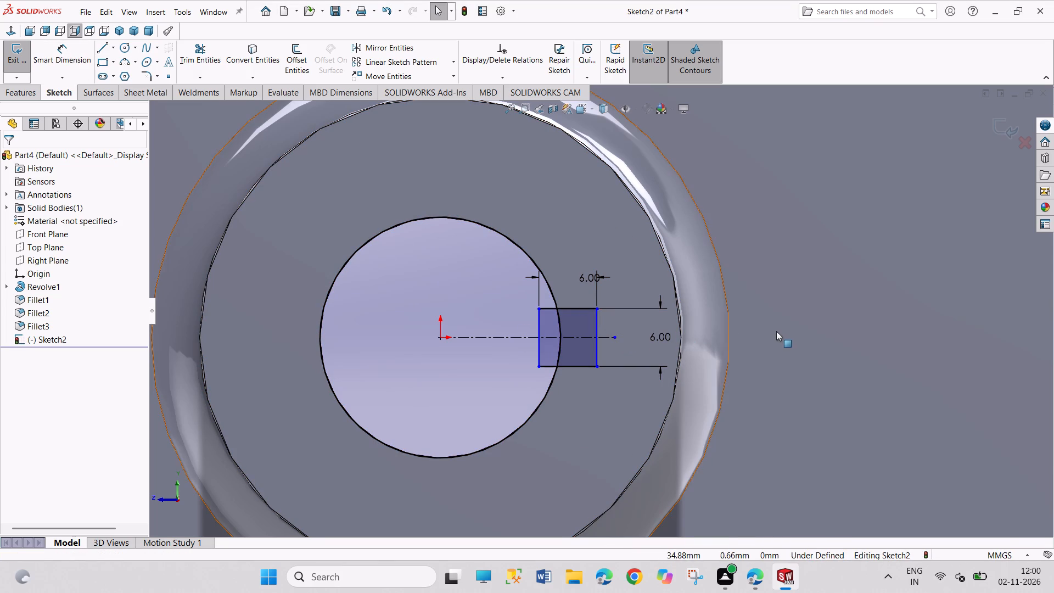
right_click(597, 345)
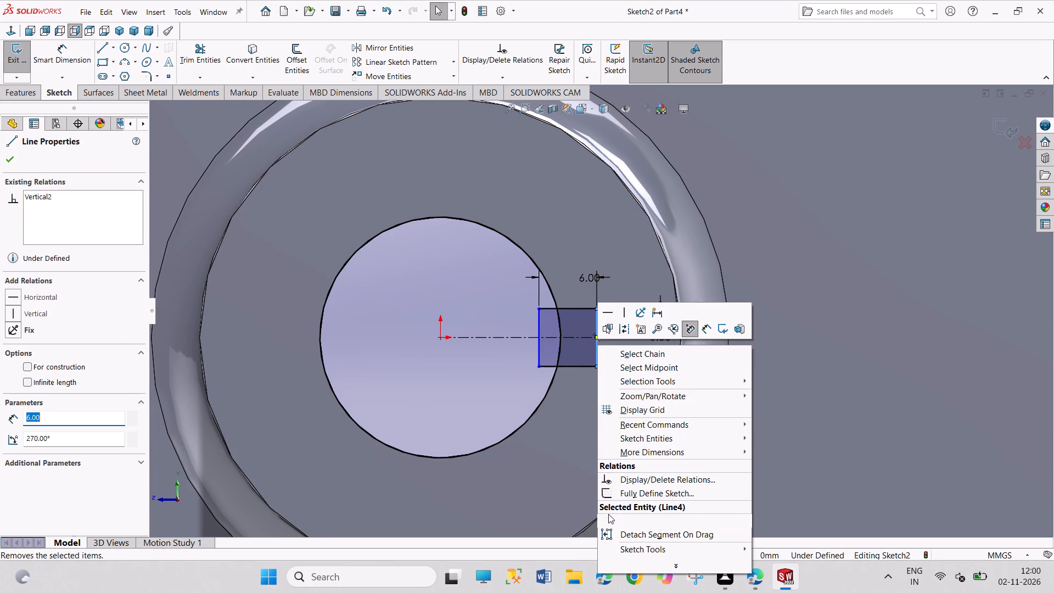
left_click(608, 514)
right_click(570, 368)
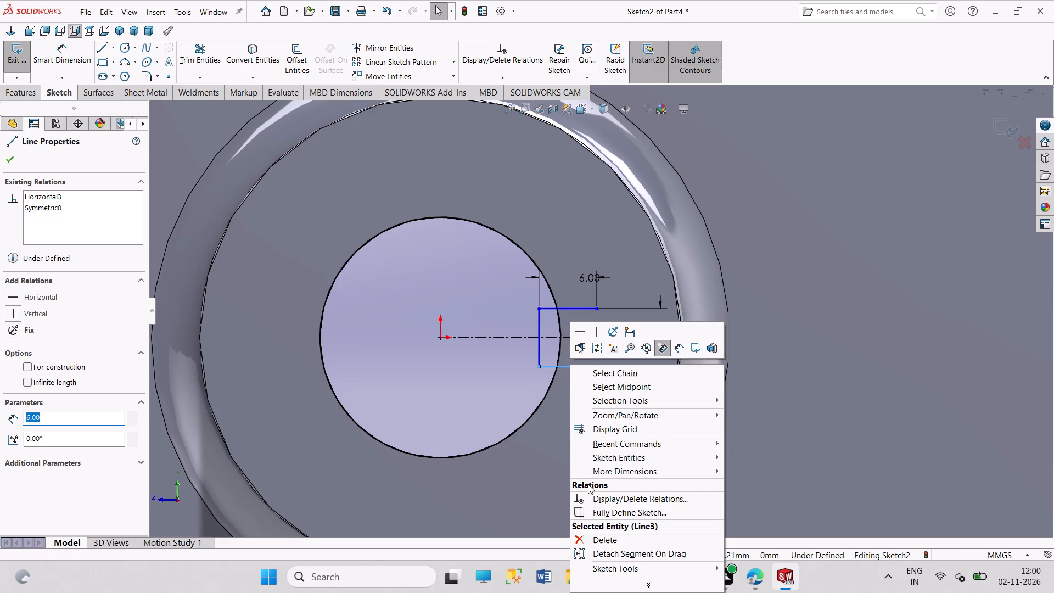
left_click(593, 538)
left_click(466, 290)
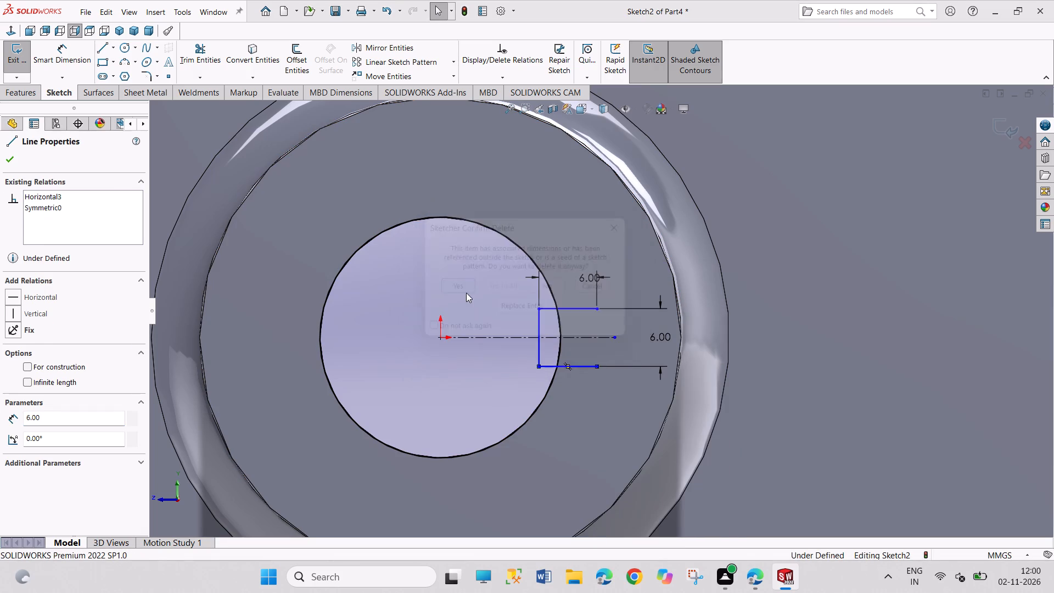
right_click(551, 338)
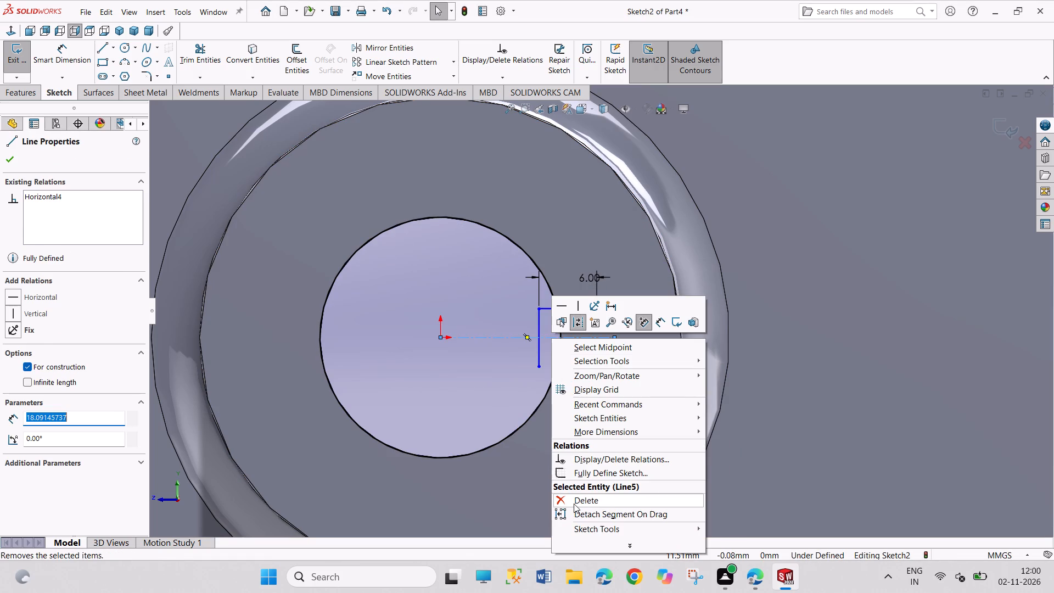
left_click(573, 504)
right_click(537, 343)
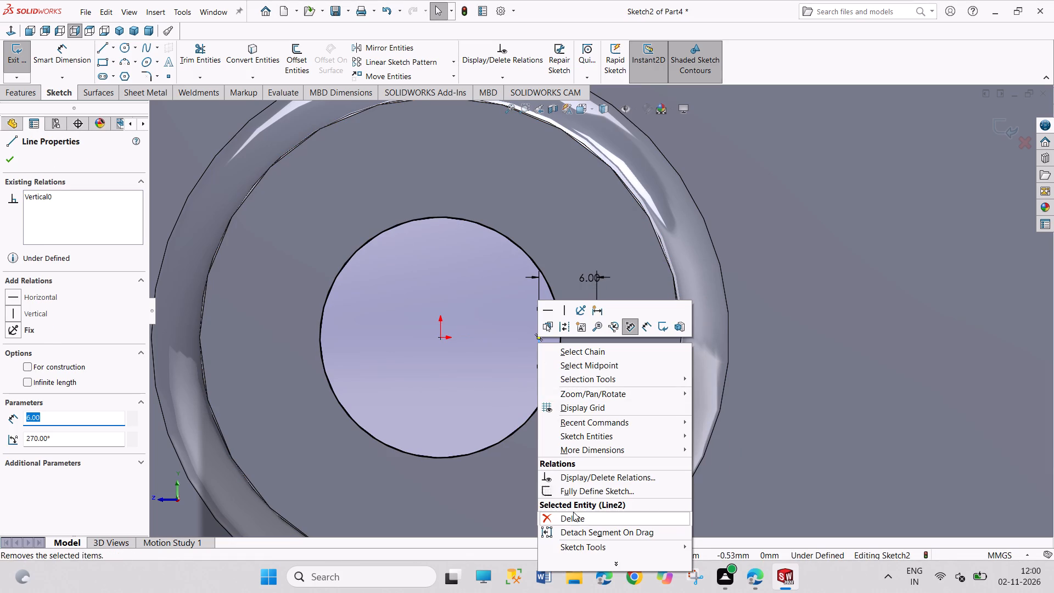
left_click(573, 512)
right_click(569, 307)
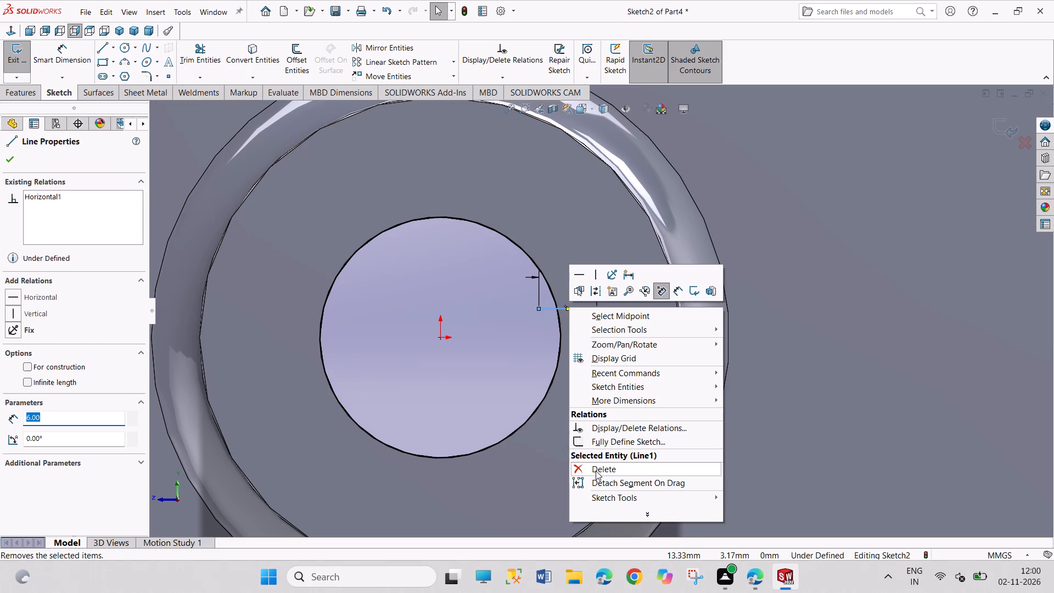
left_click(596, 471)
left_click(473, 292)
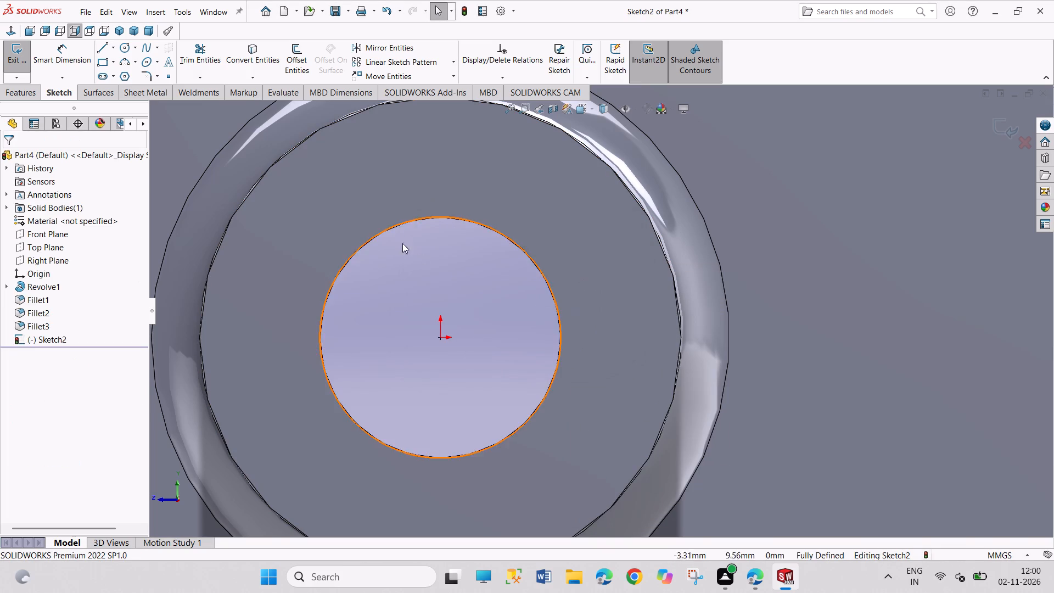
Draw a center rectangle about 3.6 mm wide, centered on the bore circle's edge point level with the origin.
left_click(107, 62)
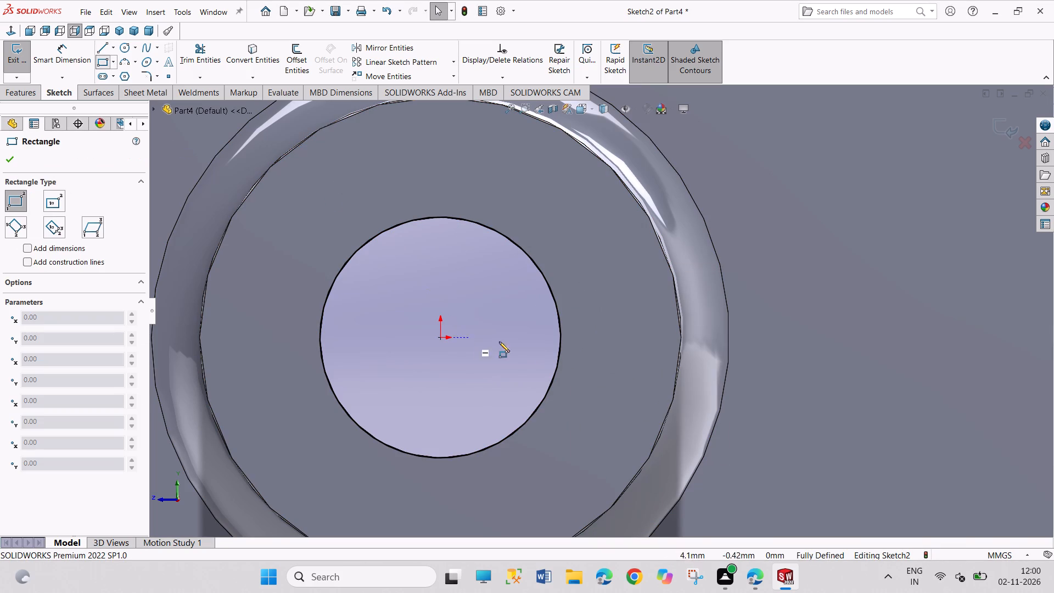
left_click(113, 64)
left_click(118, 87)
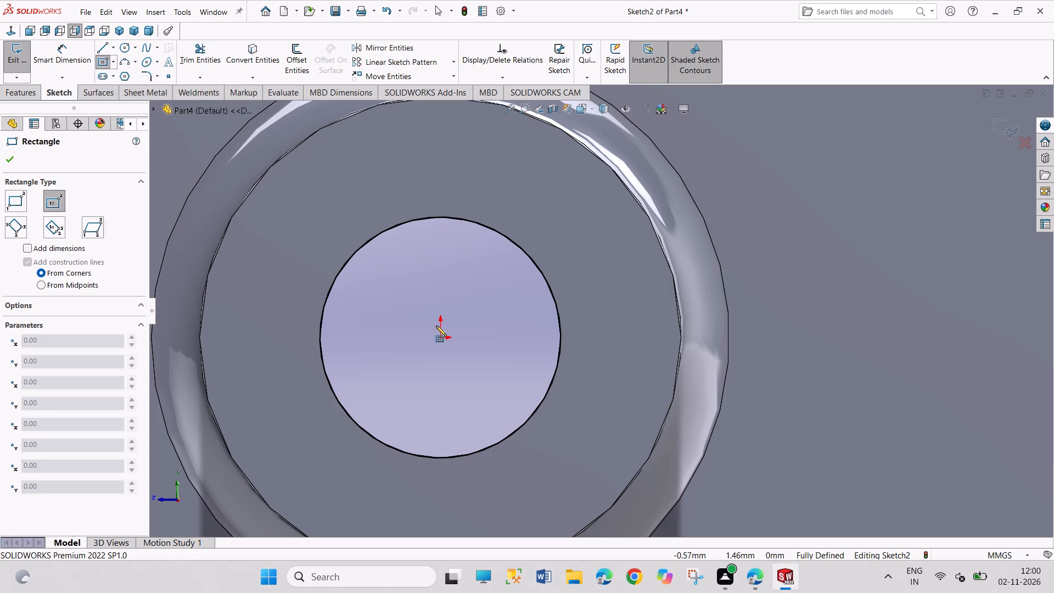
left_click(560, 338)
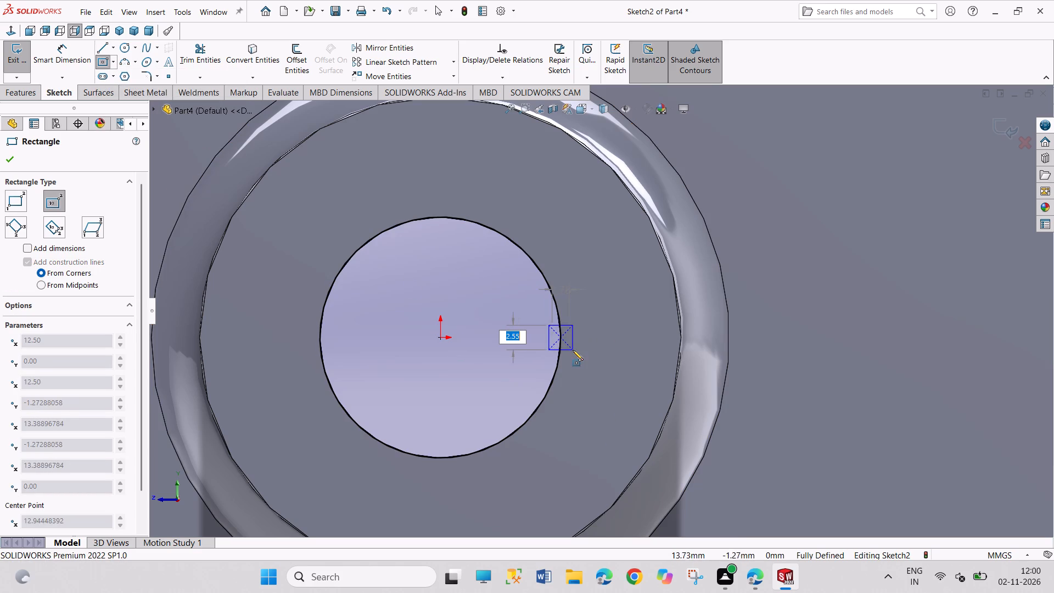
left_click(578, 350)
right_click(476, 353)
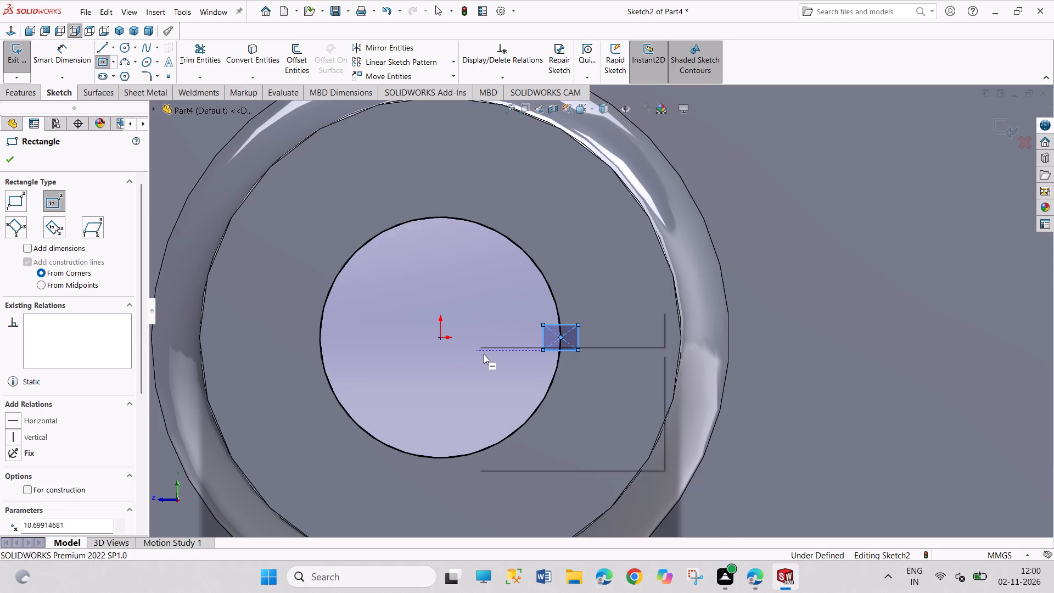
left_click(495, 358)
Dimension the upper horizontal edge of the keyway rectangle to 6 mm.
right_click_drag(491, 375, 500, 299)
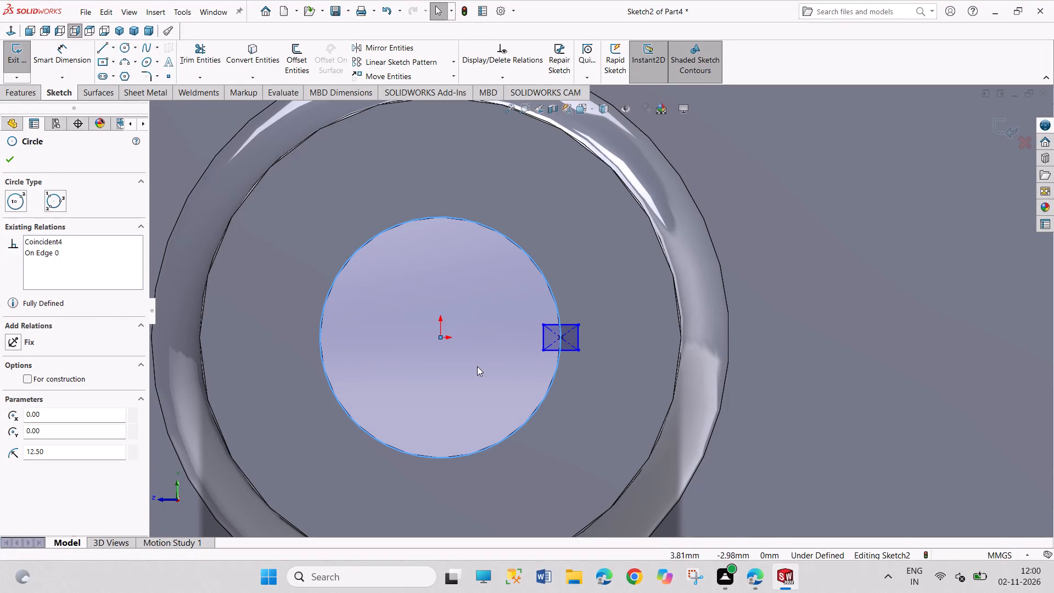
right_click_drag(477, 366, 485, 254)
right_click_drag(486, 322, 483, 254)
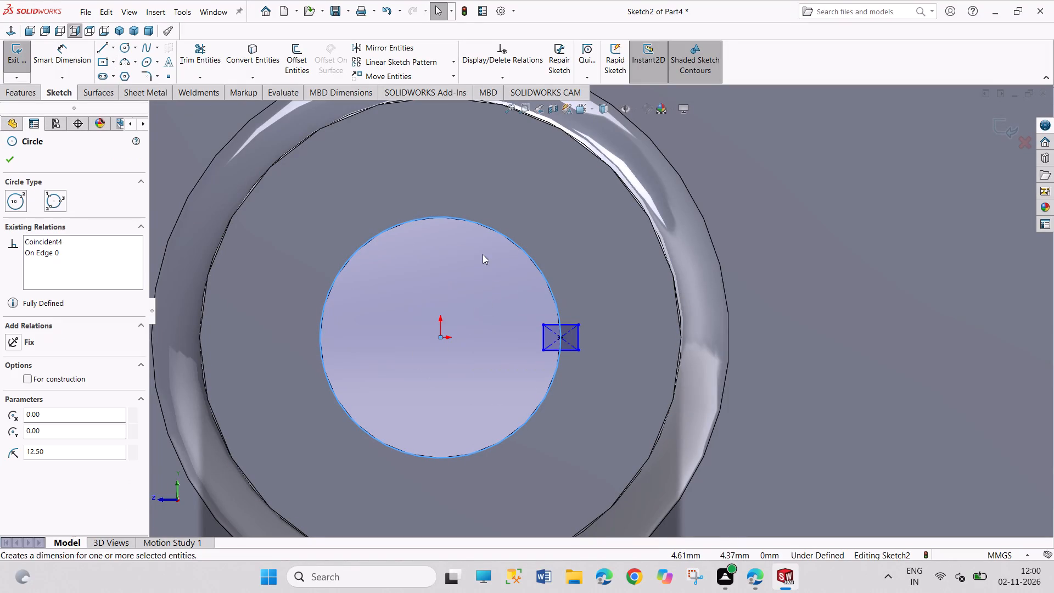
right_click_drag(483, 254, 481, 218)
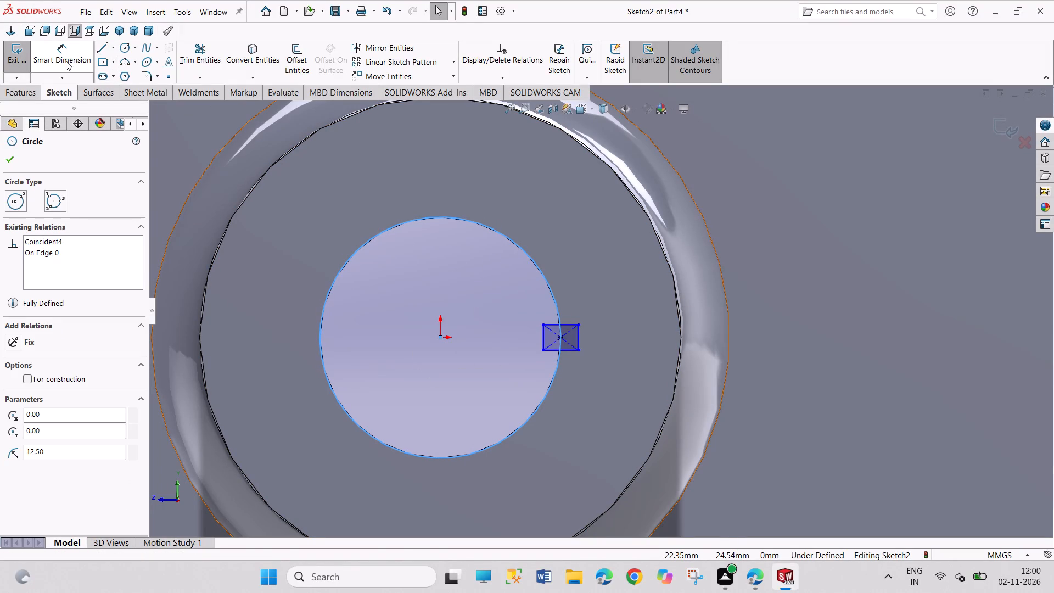
left_click(66, 60)
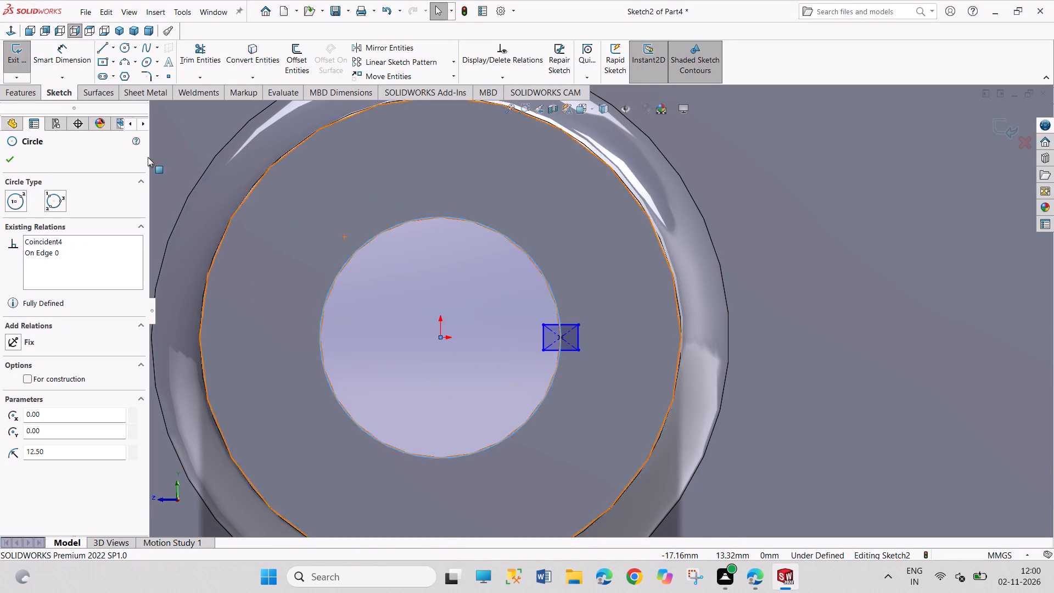
left_click(78, 55)
left_click(68, 55)
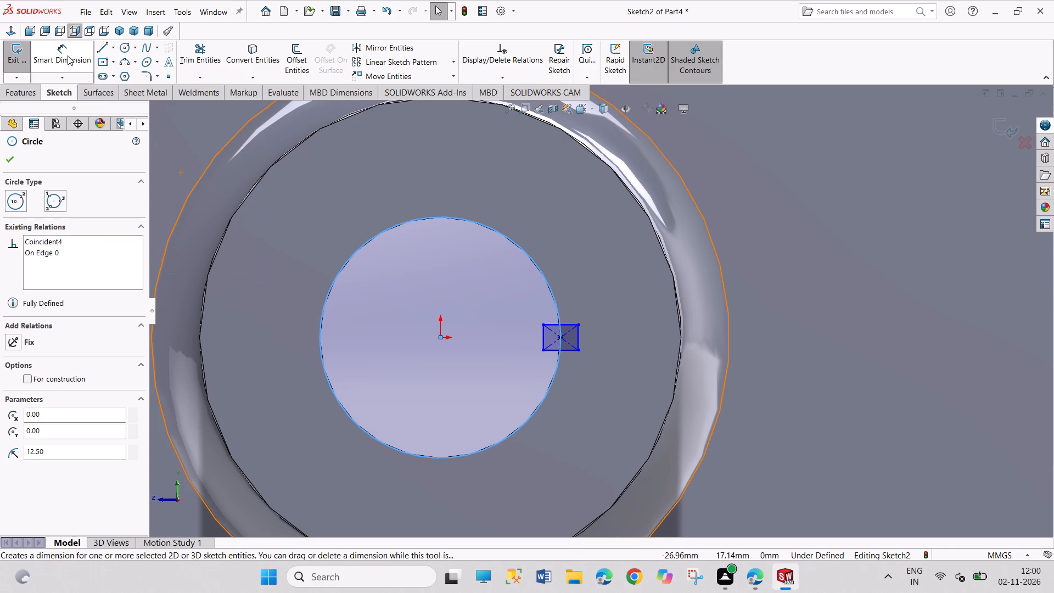
key("Escape")
key("Escape")
key("Escape")
key("Escape")
left_click(68, 55)
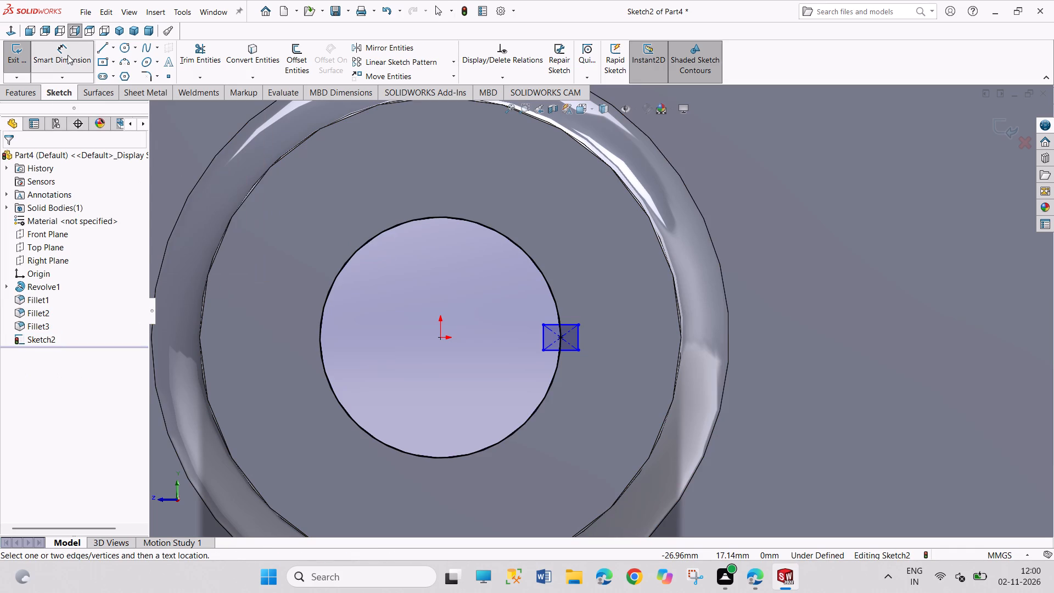
left_click(570, 324)
left_click(627, 295)
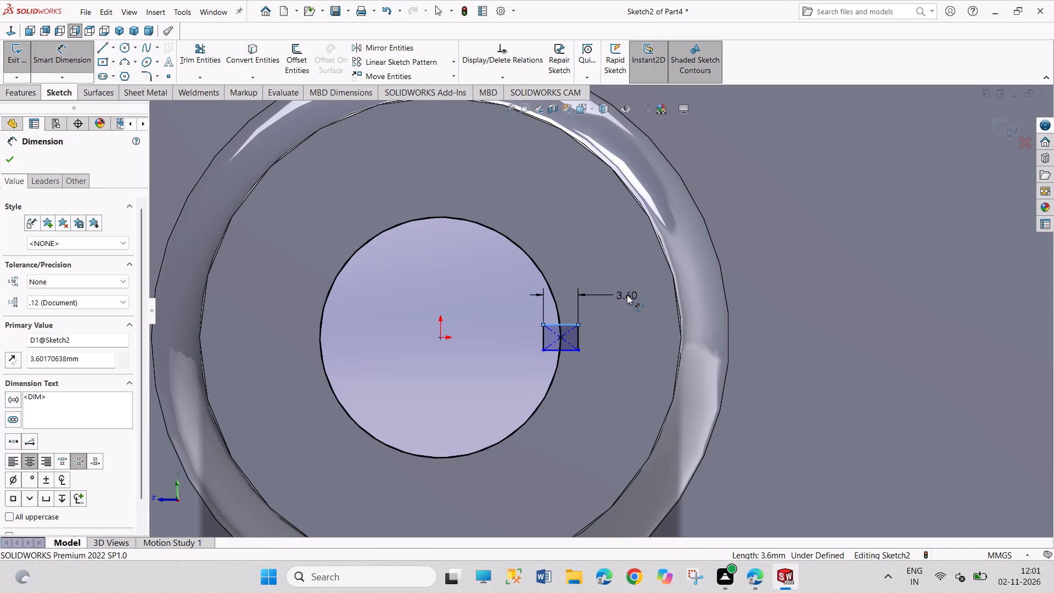
key("6")
key("Return")
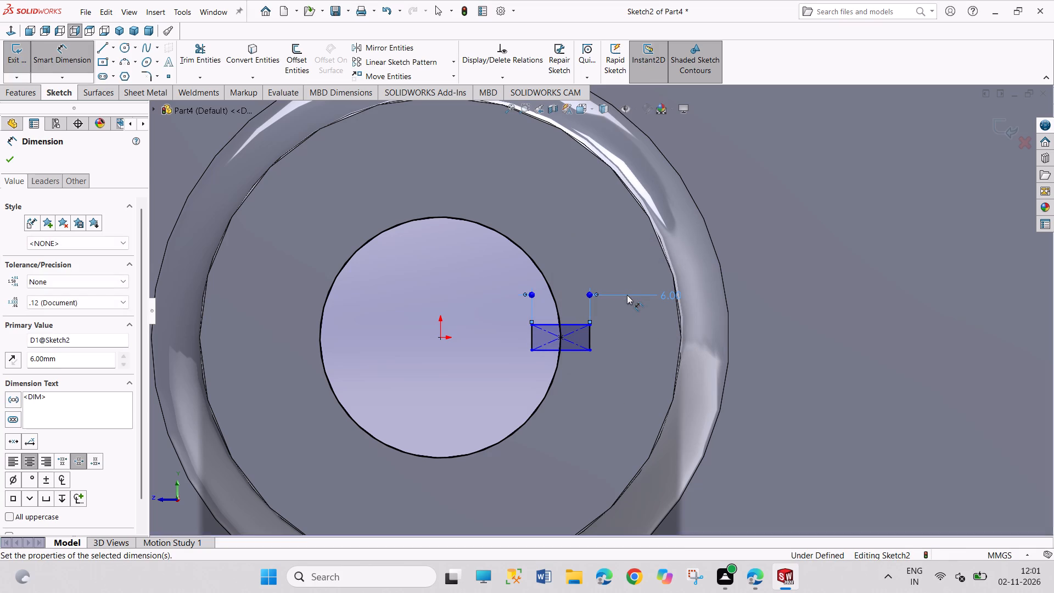
Dimension the keyway rectangle's outer vertical edge to 6 mm.
left_click(591, 339)
left_click(625, 339)
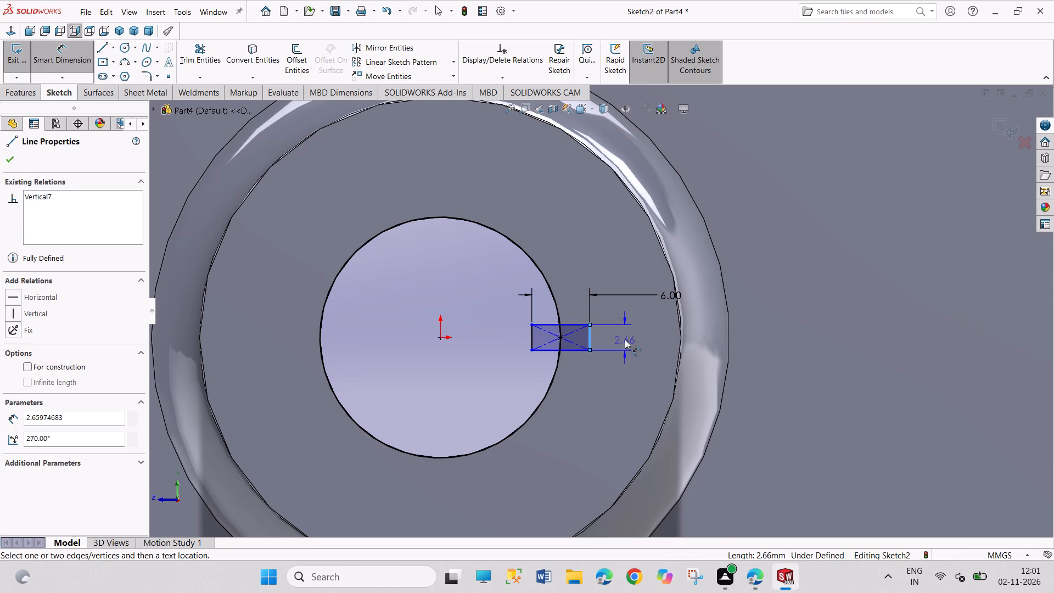
key("6")
key("Return")
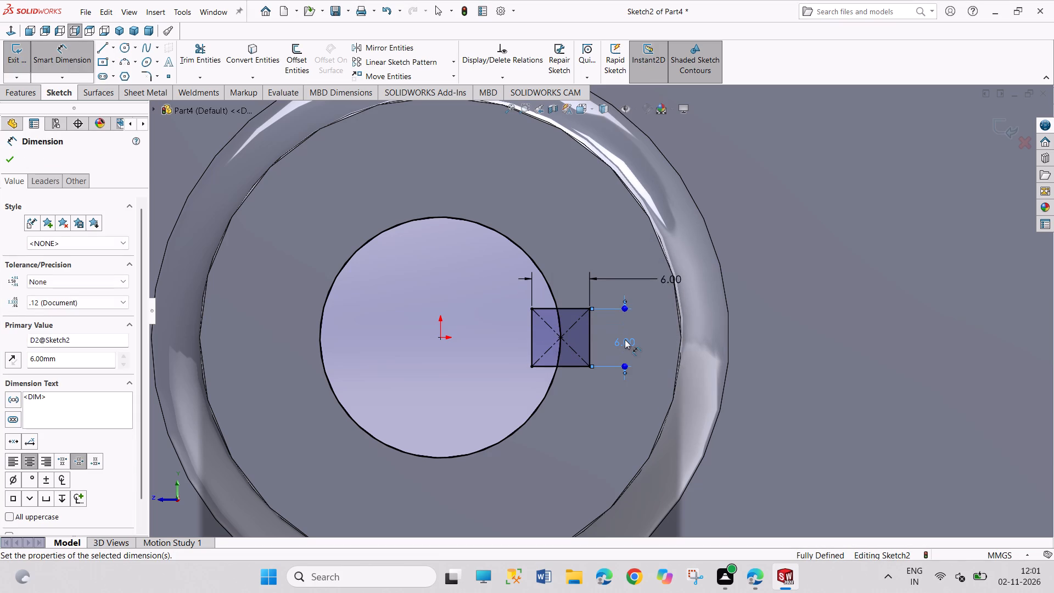
left_click(0, 155)
left_click(7, 158)
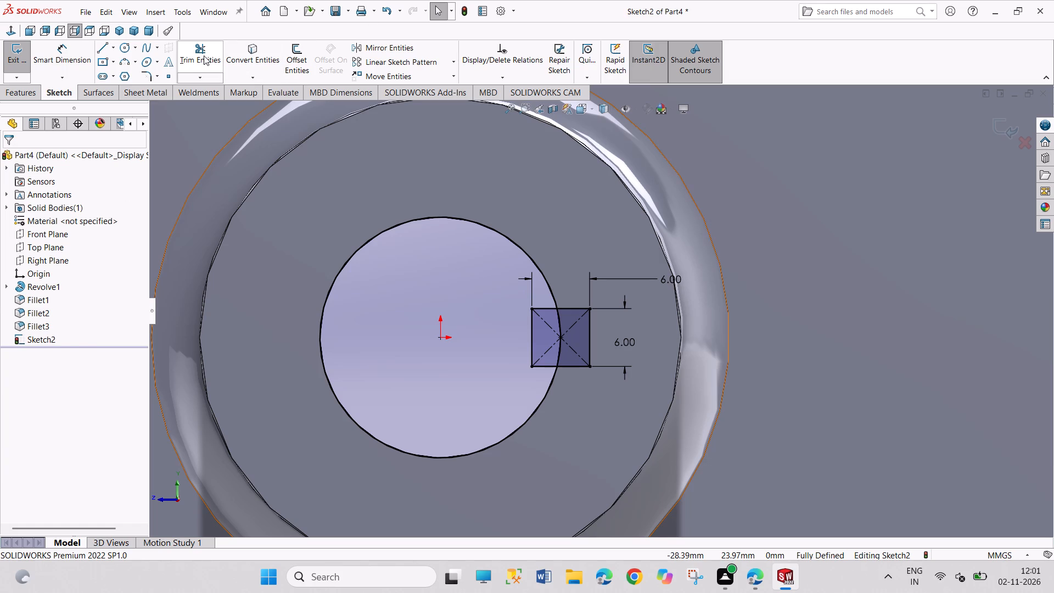
Trim the rectangle edges inside the bore and the leftover bore circle, keeping only the keyway profile, and exit the sketch.
left_click(204, 55)
left_click(548, 313)
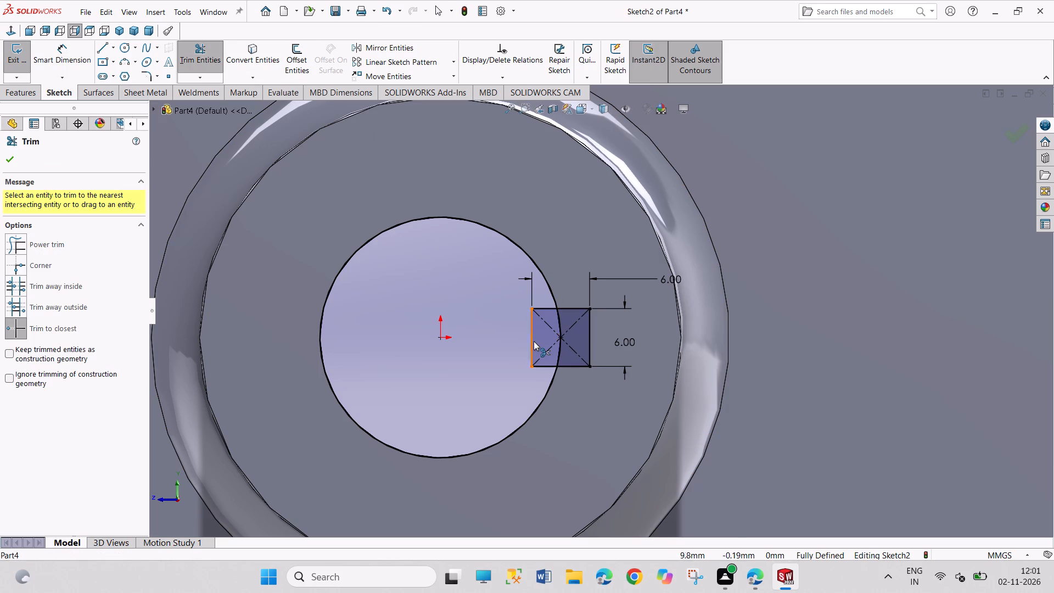
left_click(530, 344)
left_click(535, 366)
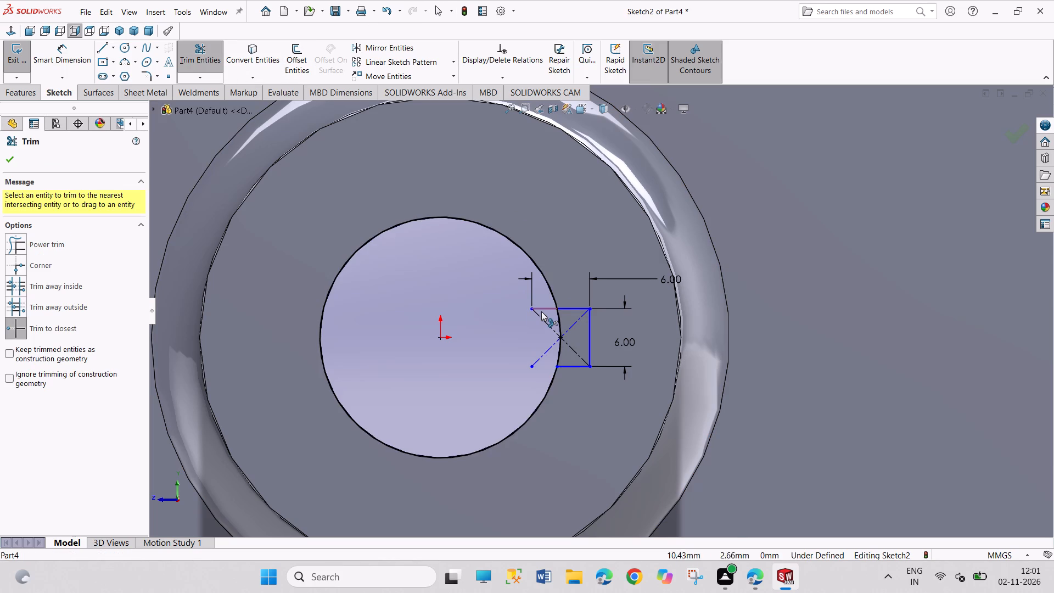
left_click(541, 310)
left_click(542, 278)
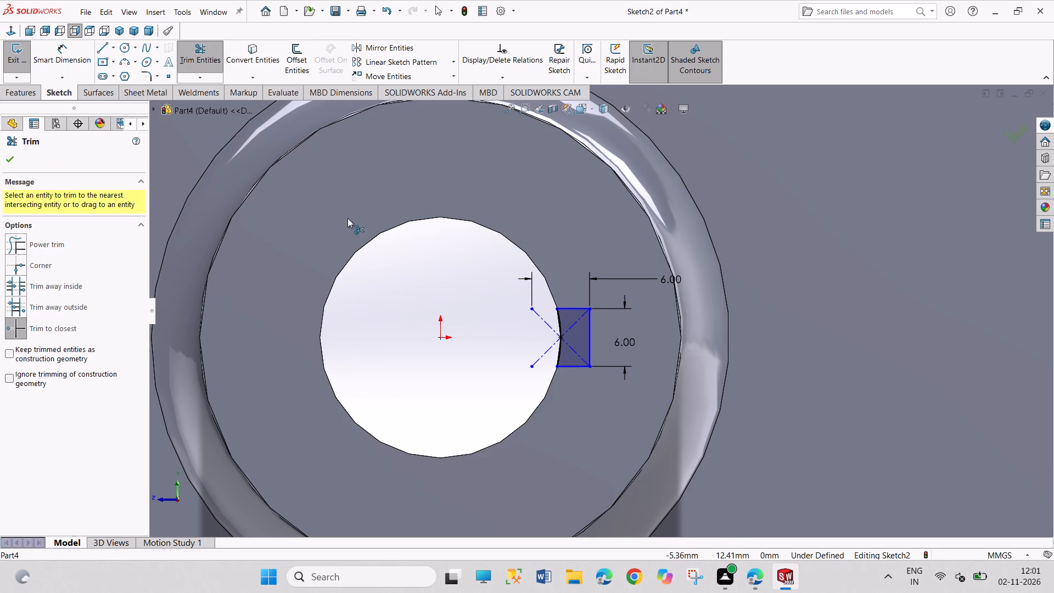
left_click(10, 61)
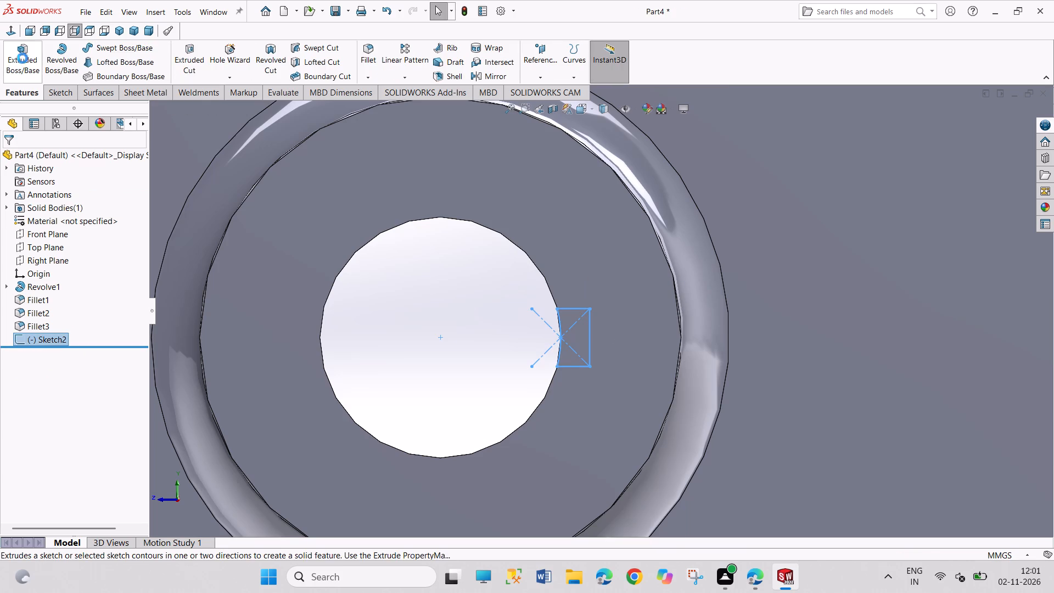
Cut-extrude the keyway profile with a Mid Plane end condition and a depth of 90 mm.
left_click(193, 53)
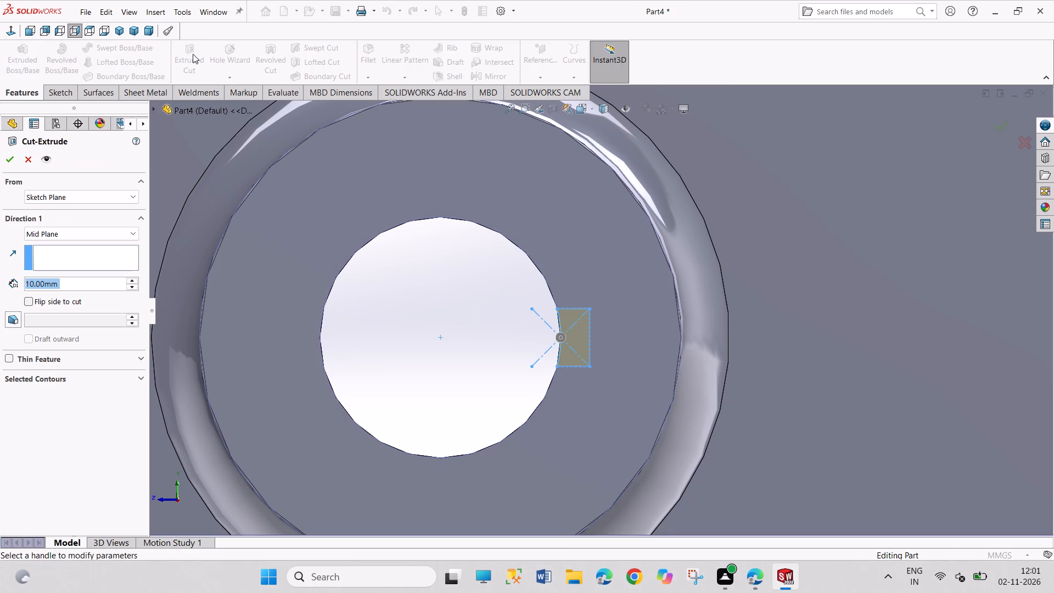
triple_click(134, 278)
triple_click(134, 278)
double_click(134, 278)
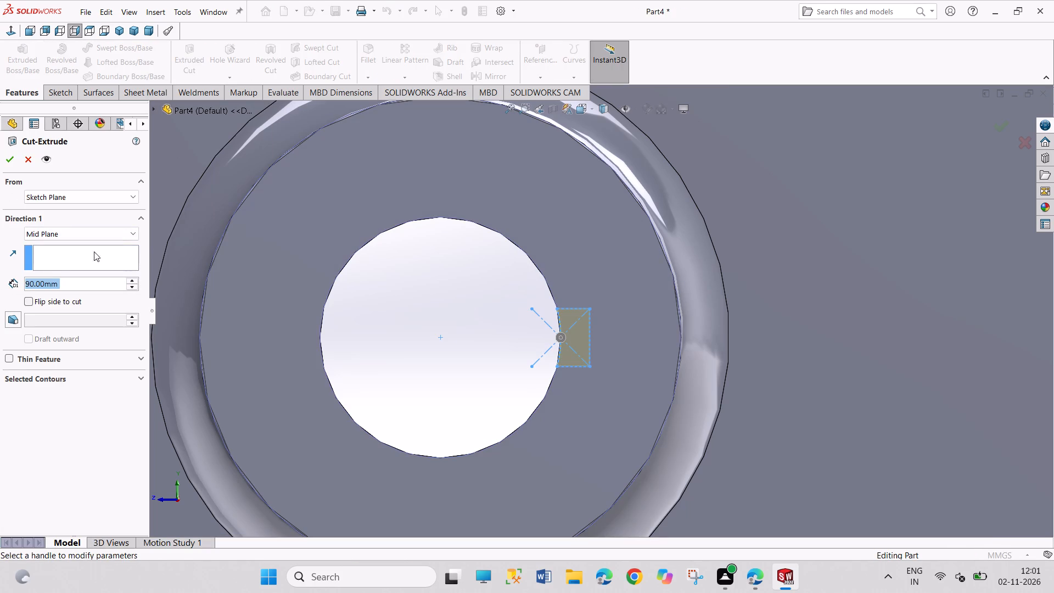
left_click(6, 163)
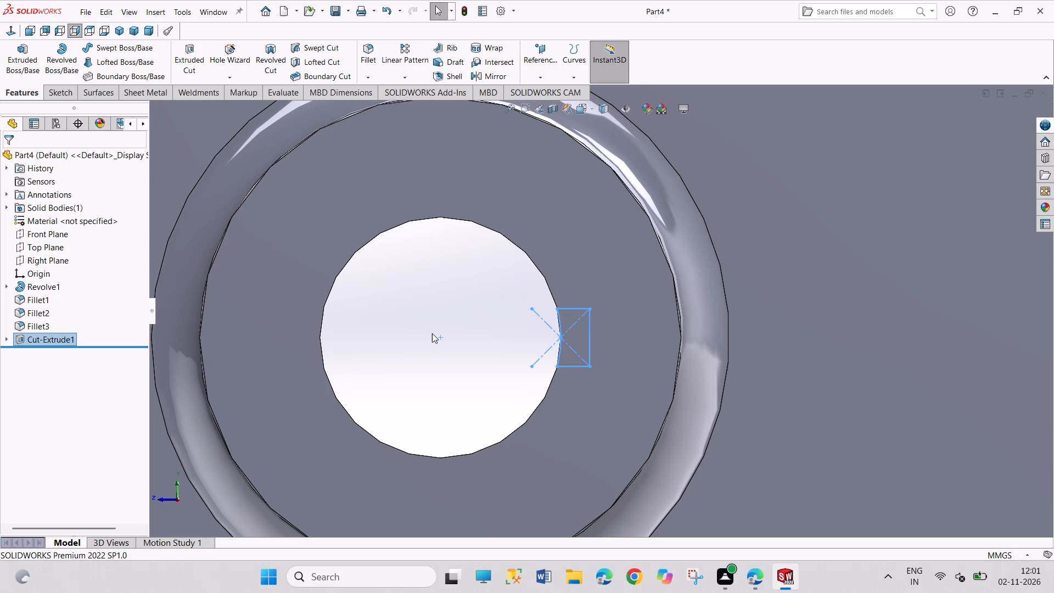
Edit the keyway cut to a Blind end condition, deep enough to run through the full length of the hub.
left_click_drag(430, 331, 477, 410)
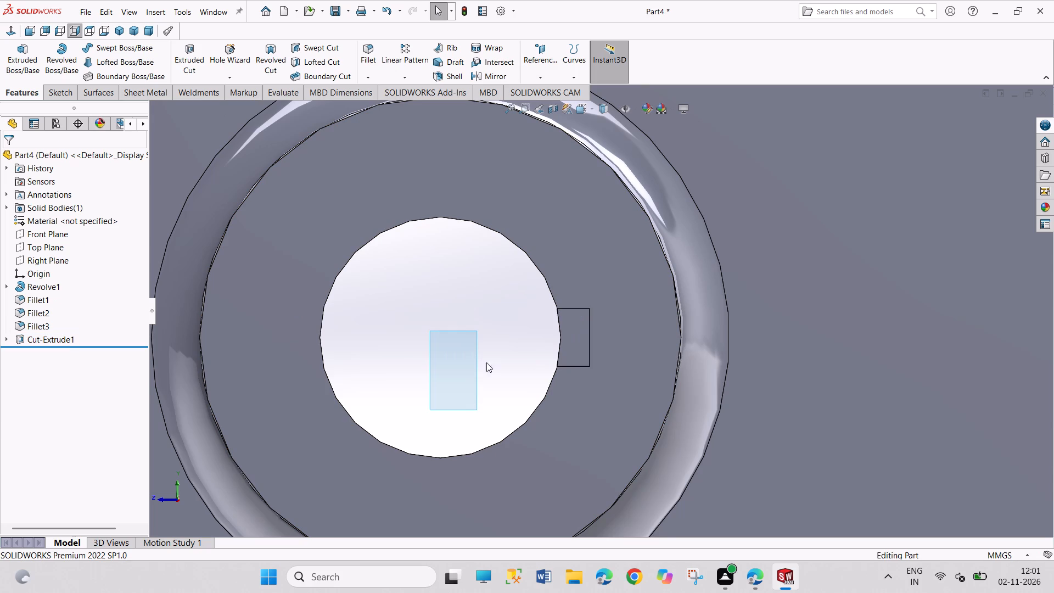
middle_click_drag(483, 333, 496, 335)
scroll(483, 333, "up", 1)
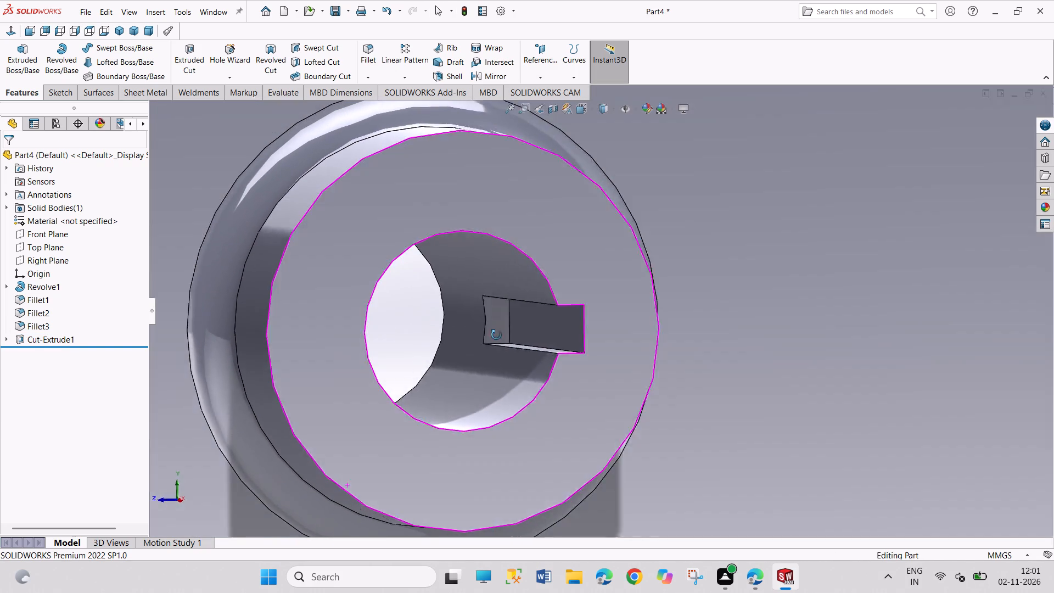
middle_click_drag(496, 335, 496, 331)
right_click(38, 339)
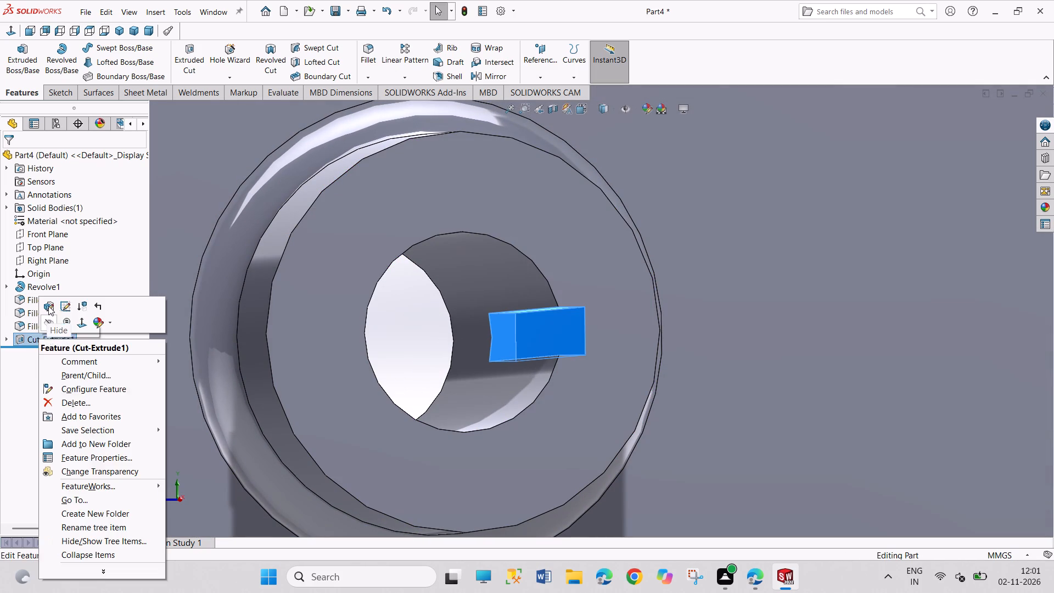
left_click(48, 306)
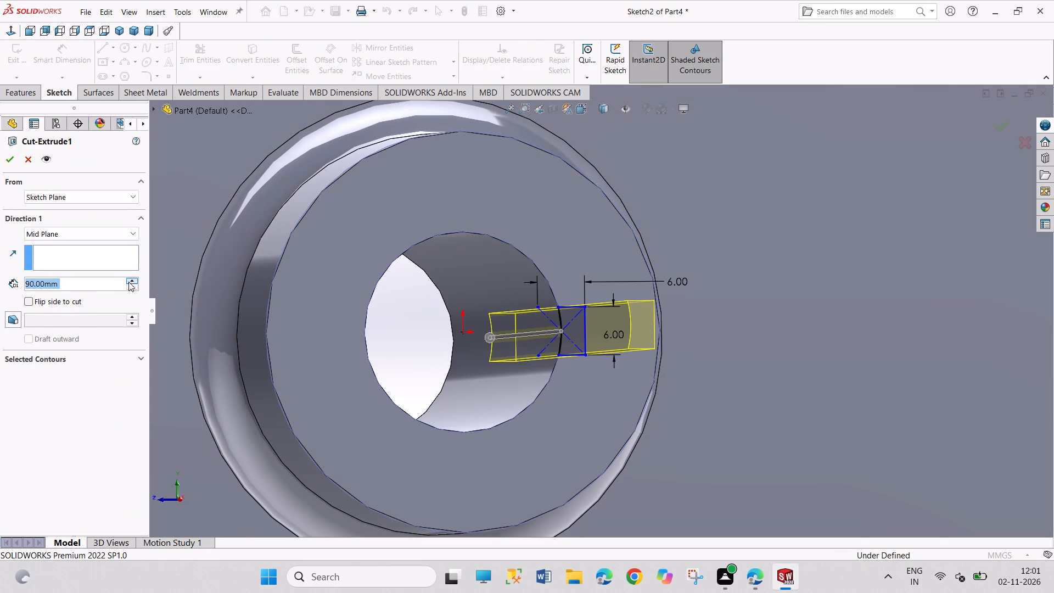
triple_click(128, 282)
left_click(128, 282)
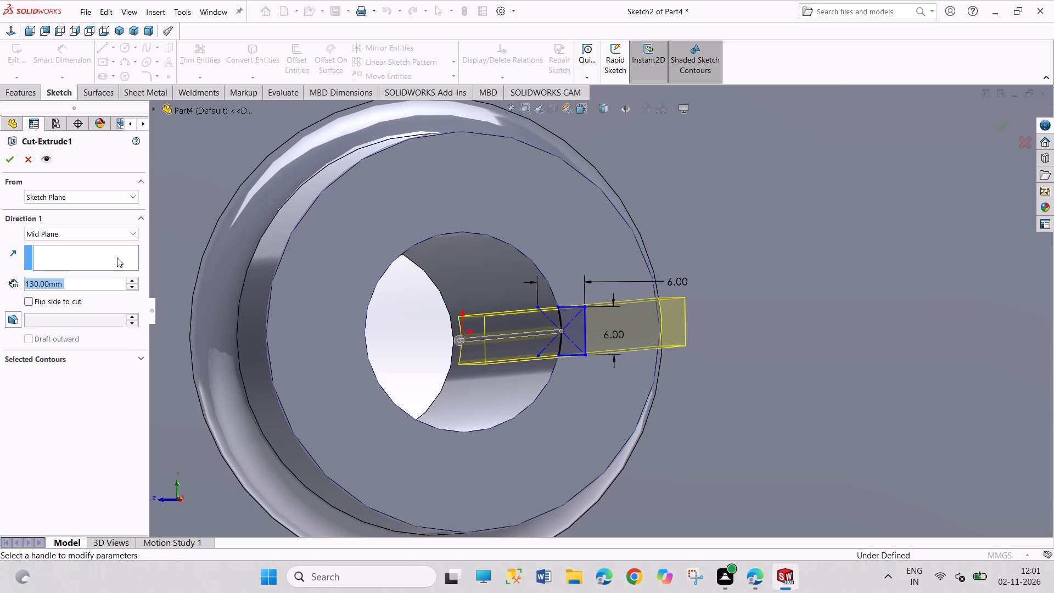
left_click(106, 236)
left_click(103, 244)
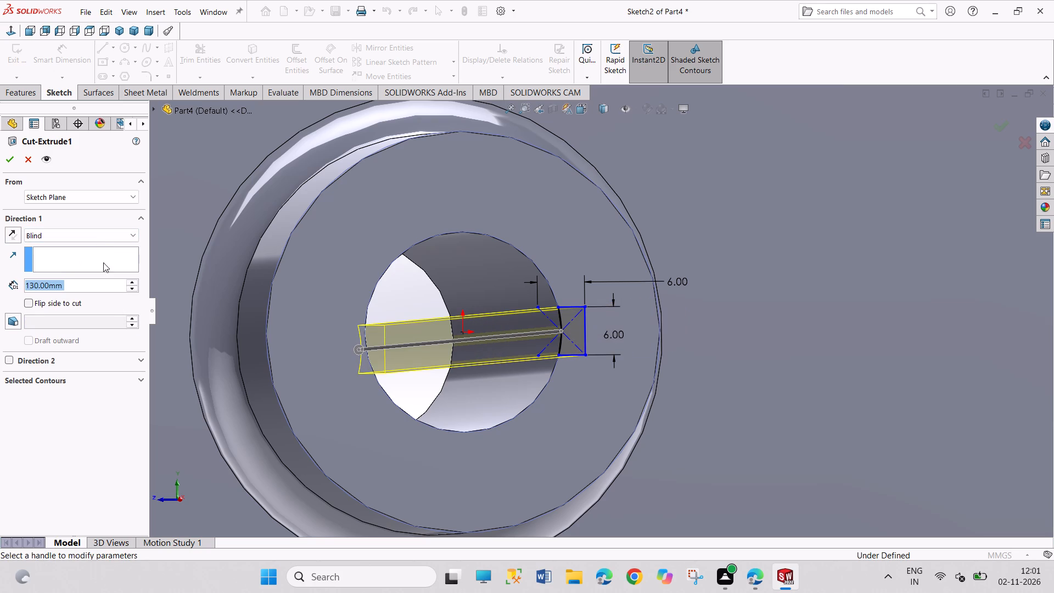
triple_click(127, 289)
triple_click(127, 289)
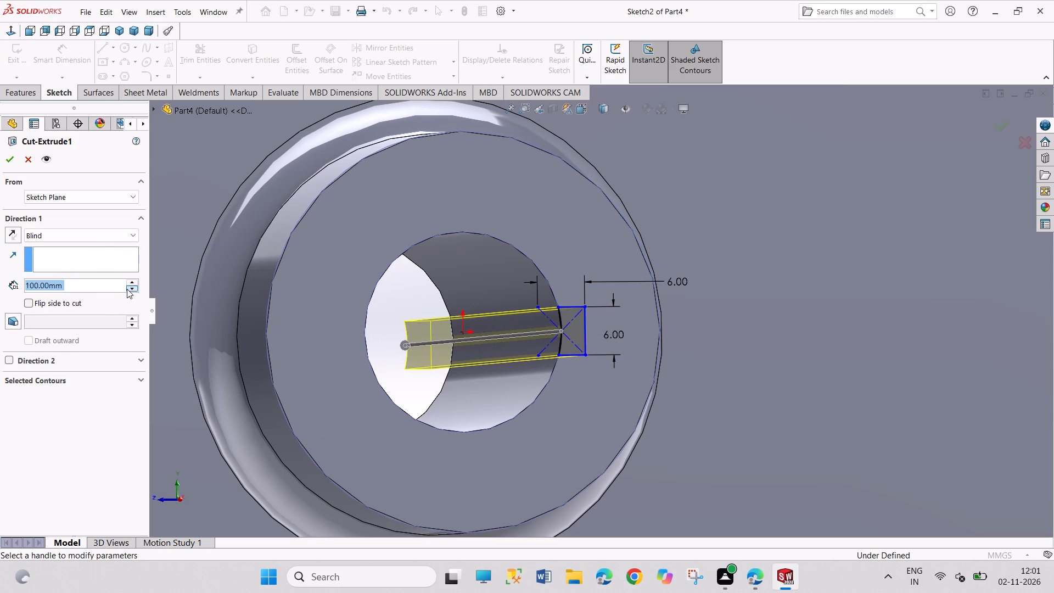
left_click(127, 289)
left_click(133, 280)
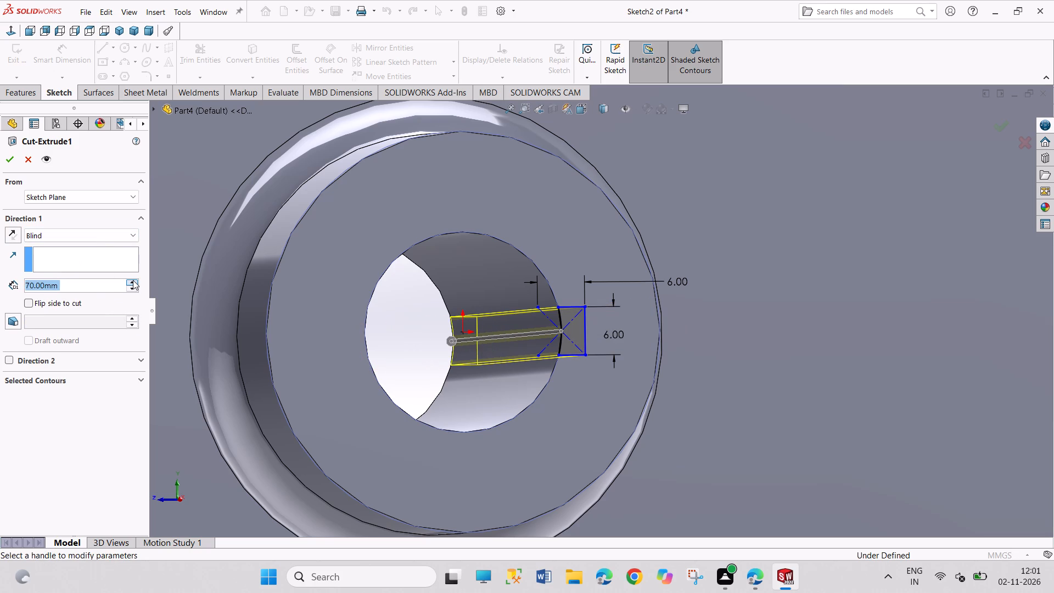
left_click(133, 280)
left_click(8, 164)
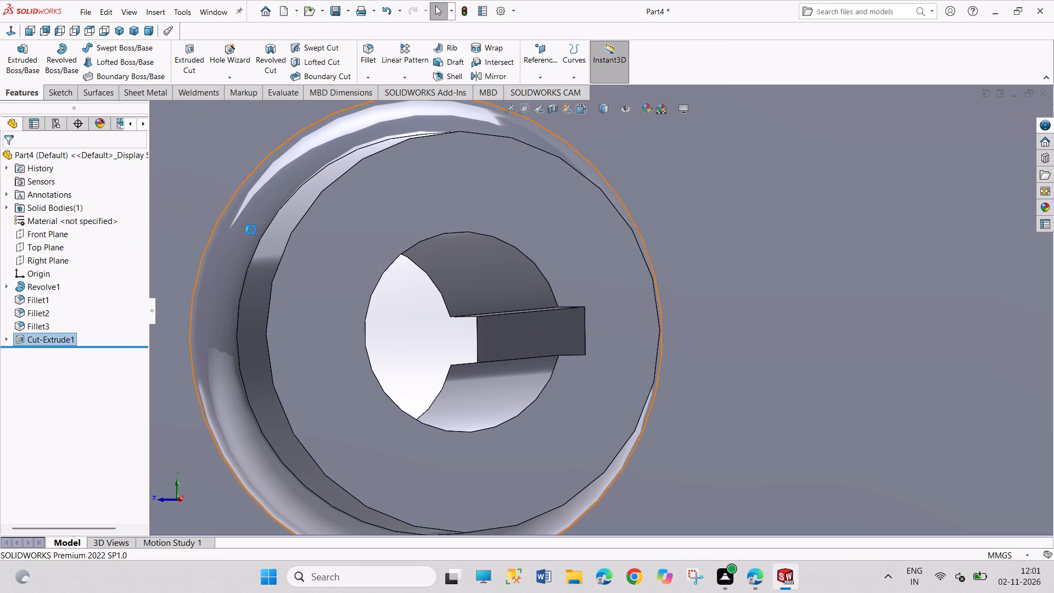
Start a new sketch on the flat web face between the pulley's hub and rim.
left_click(120, 24)
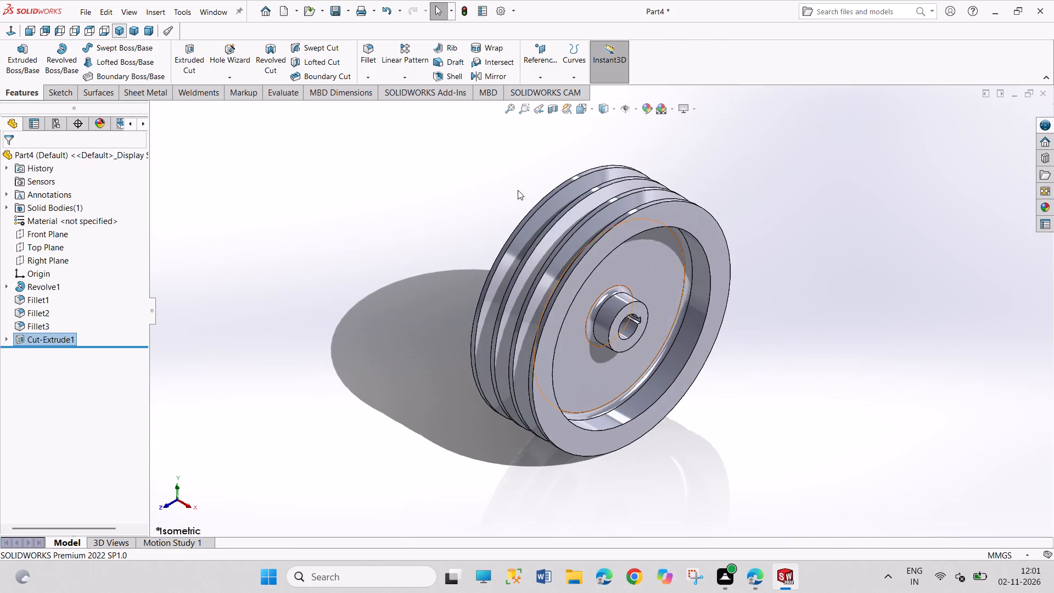
left_click_drag(835, 283, 843, 340)
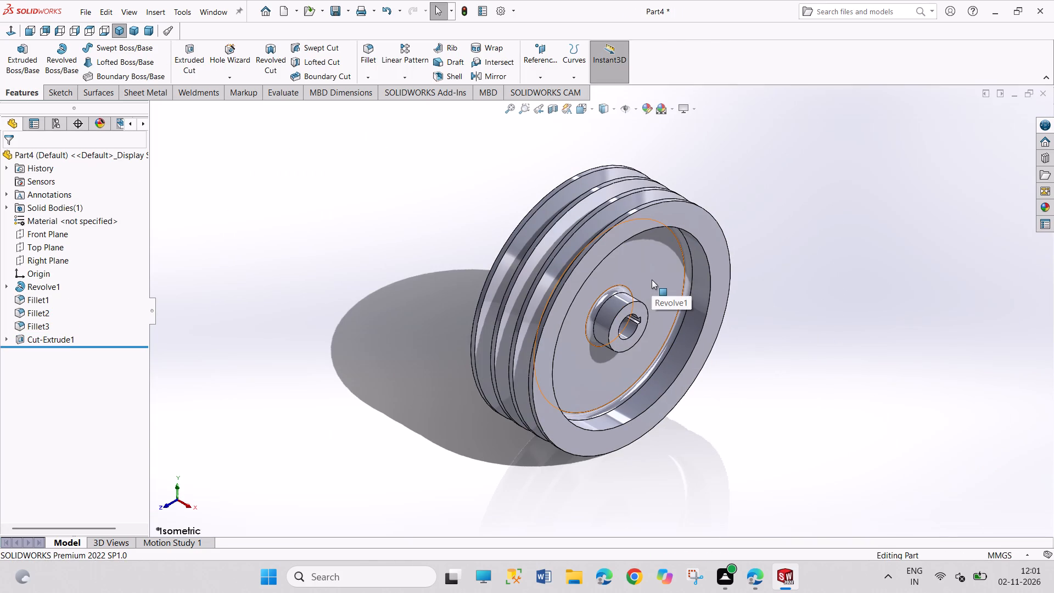
left_click(652, 279)
left_click(706, 248)
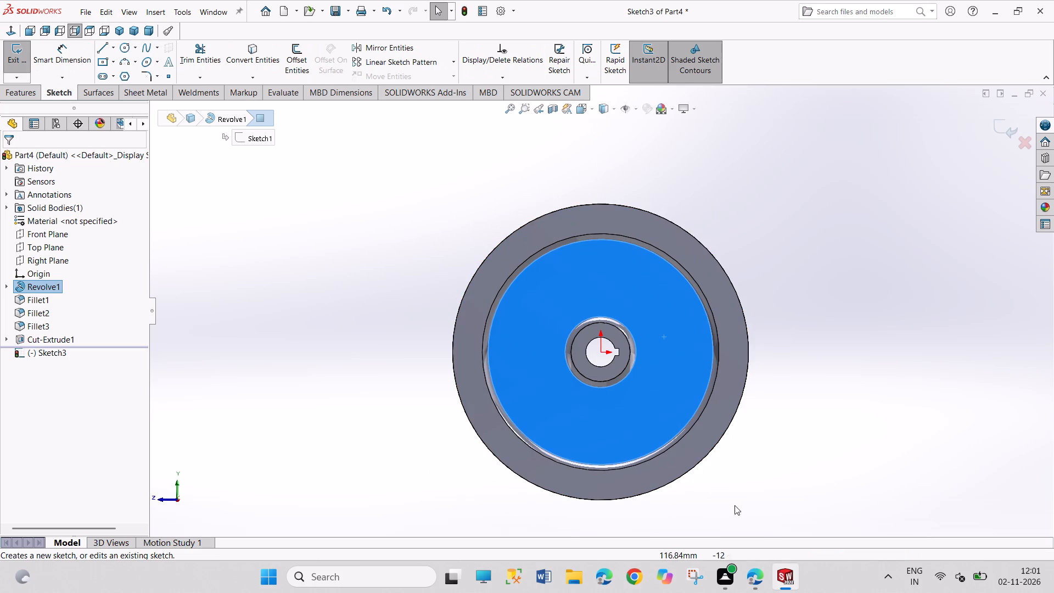
Draw a construction circle of about 63 mm radius centered on the origin as the pitch circle for the web holes.
scroll(652, 460, "up", 2)
scroll(575, 452, "down", 3)
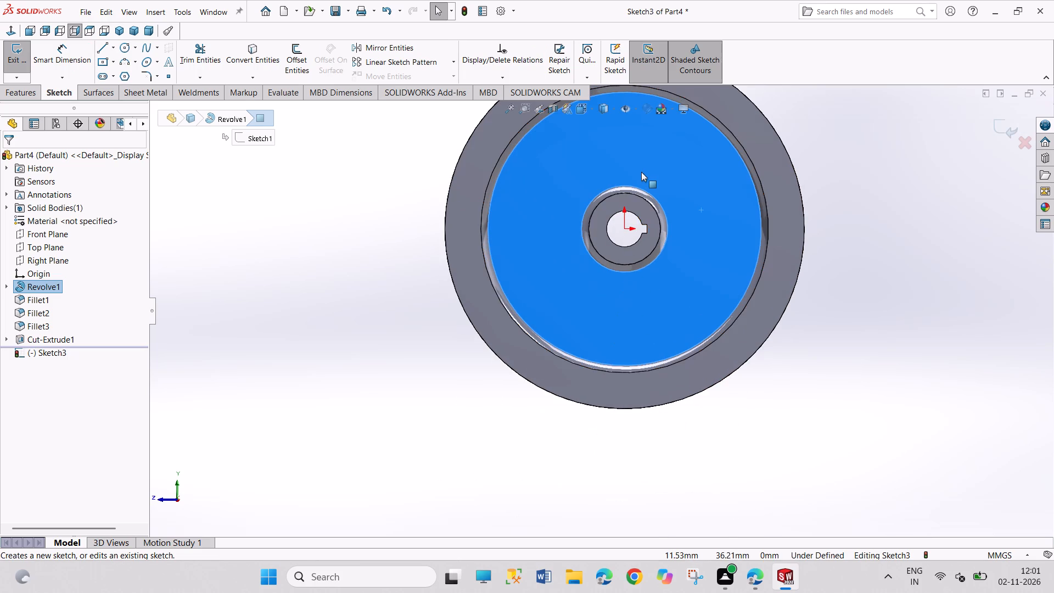
scroll(641, 172, "up", 2)
scroll(639, 184, "down", 2)
left_click_drag(844, 273, 874, 335)
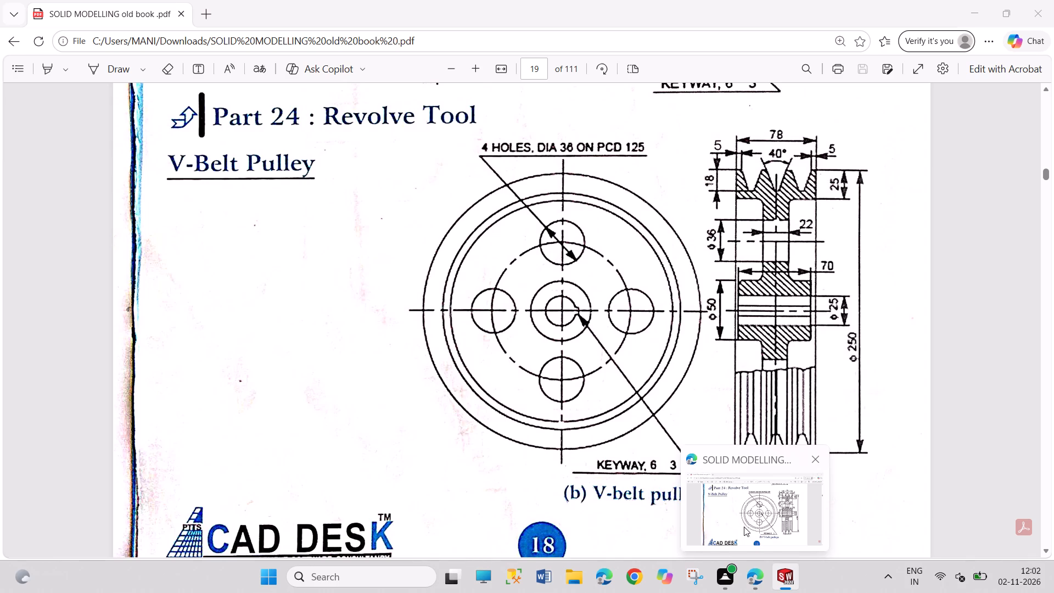
left_click(126, 49)
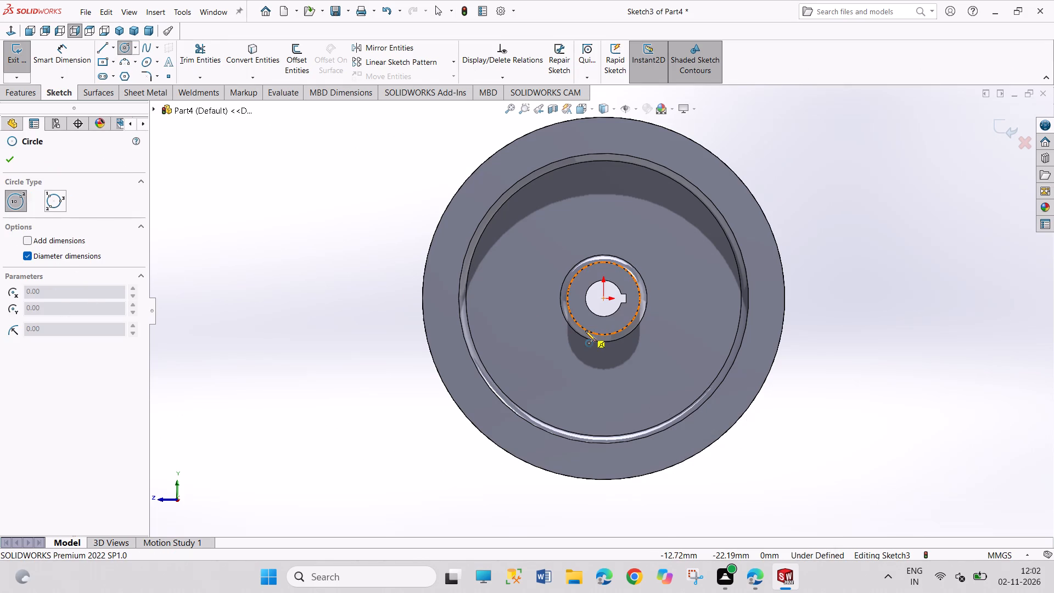
left_click(604, 299)
left_click(659, 371)
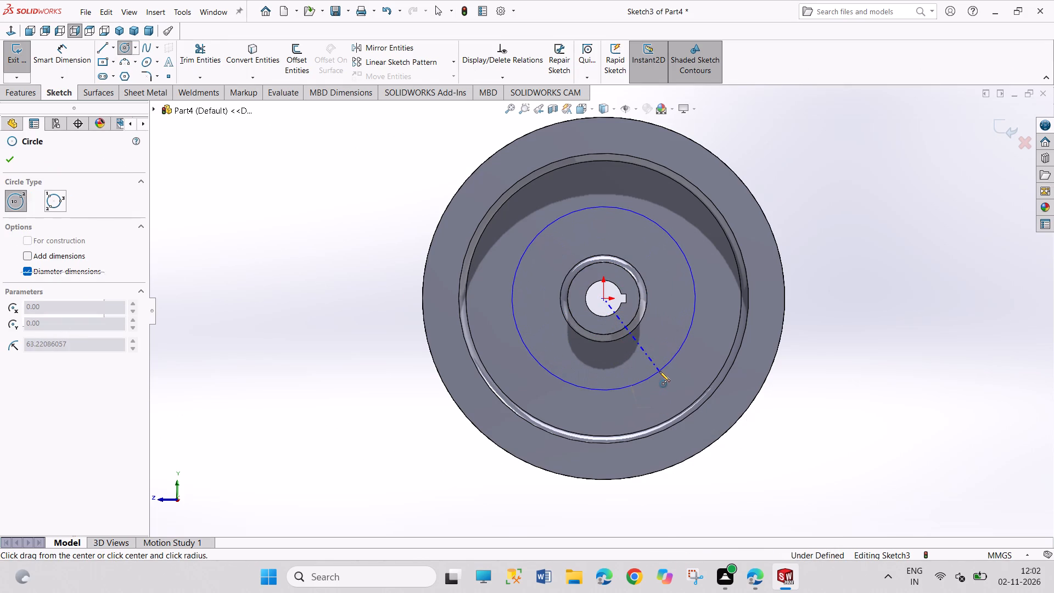
left_click(59, 379)
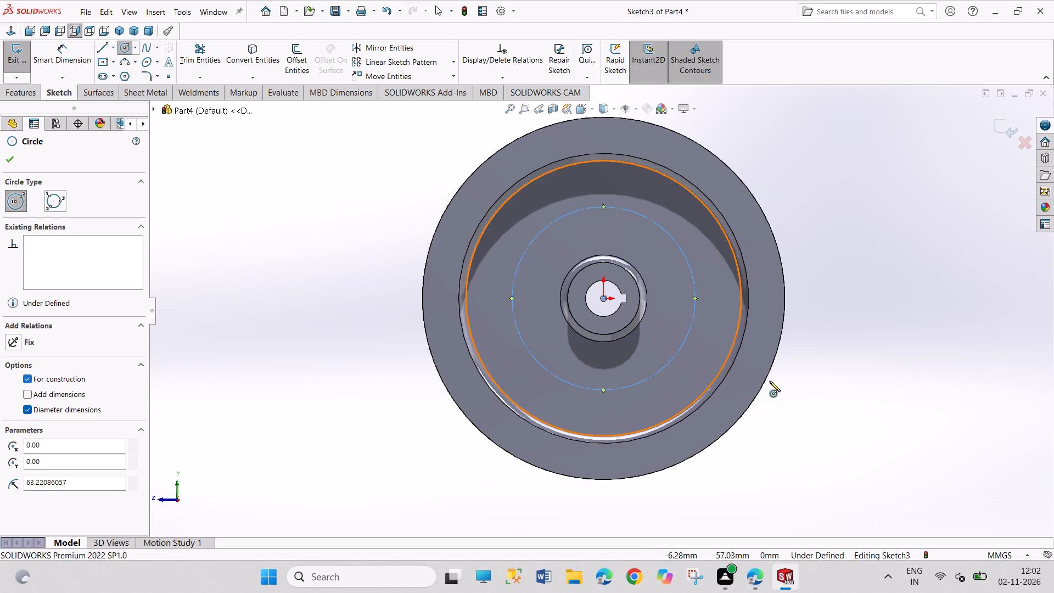
Dimension the construction pitch circle on the web face to a diameter of 125 mm.
right_click_drag(811, 382, 802, 239)
left_click(686, 261)
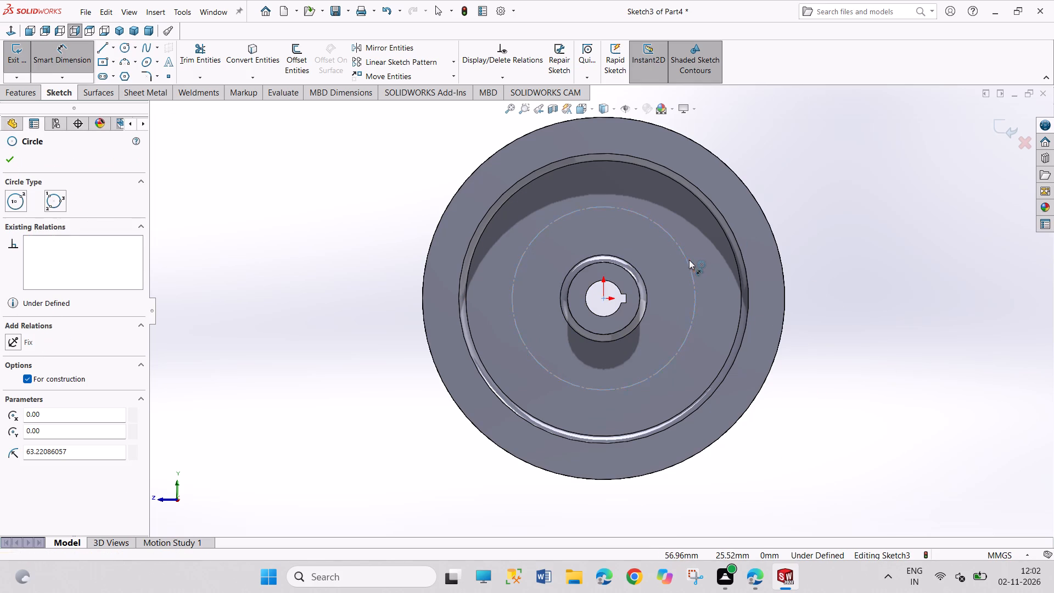
left_click(857, 188)
type("125")
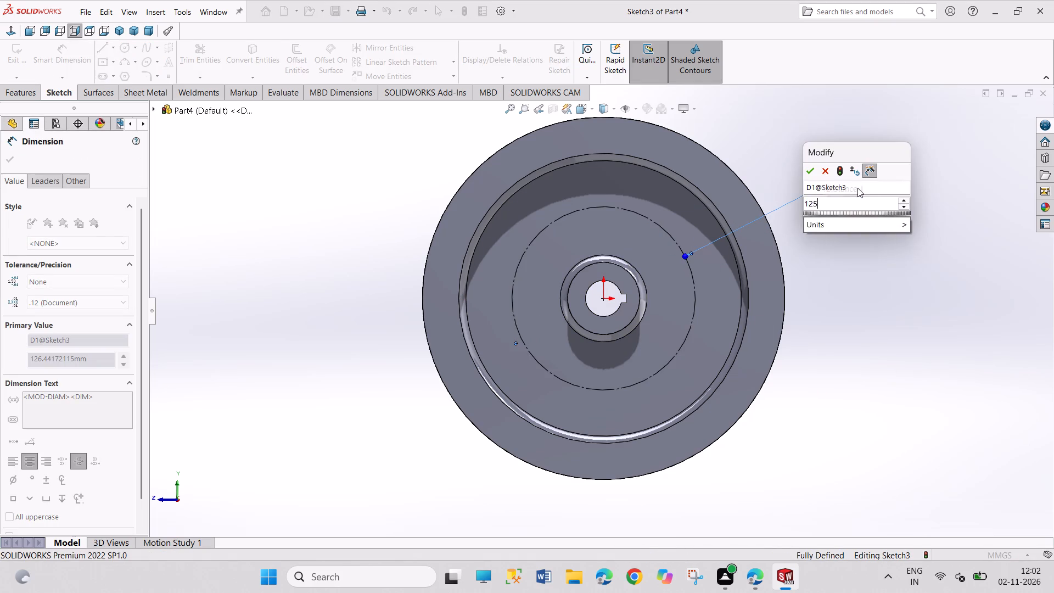
key("Return")
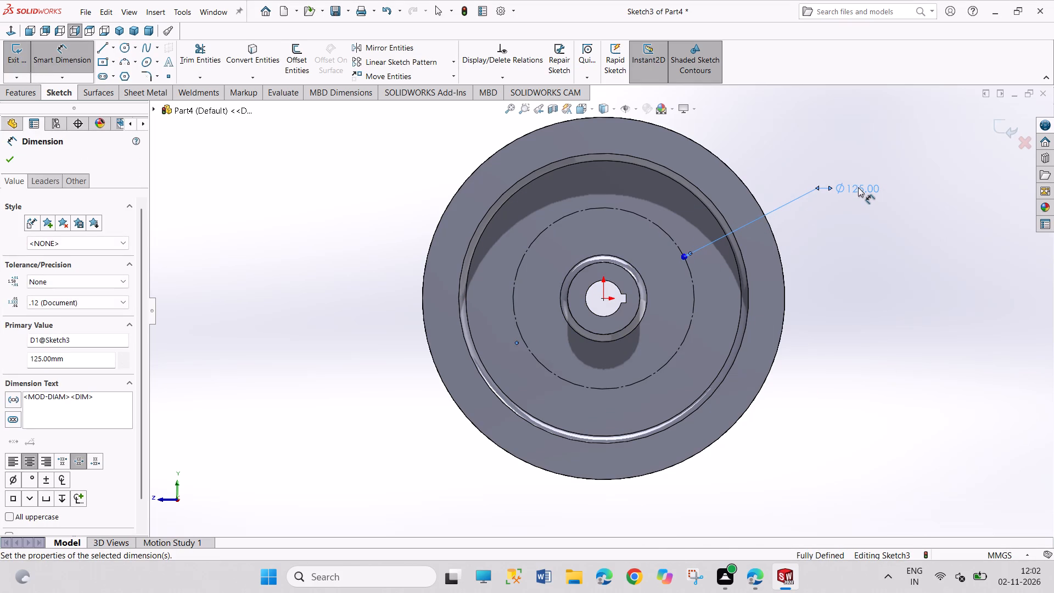
right_click(863, 279)
left_click(882, 321)
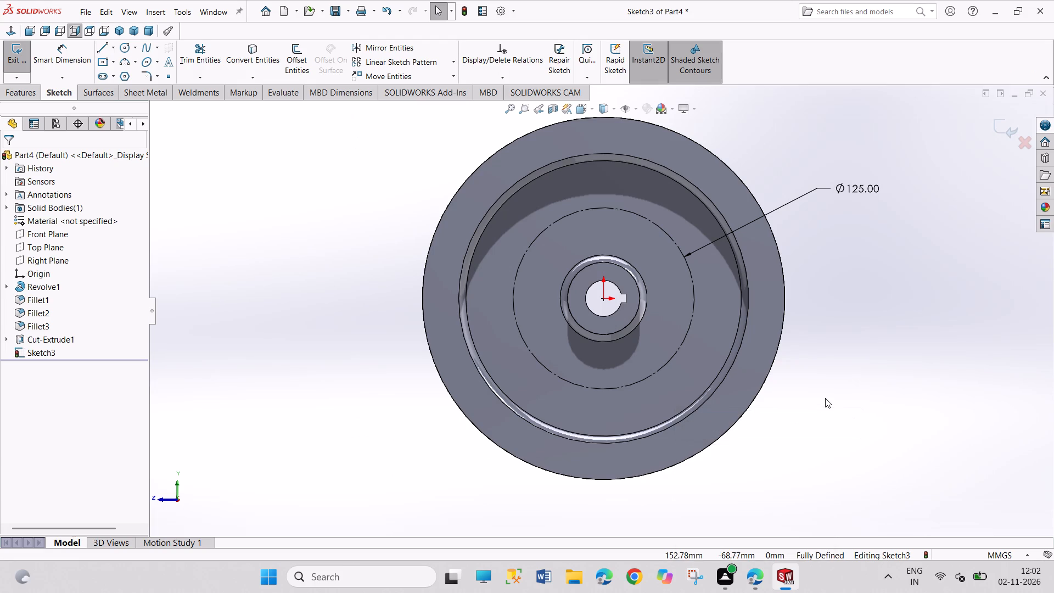
Draw a hole circle centered on the upper quadrant point of the pitch circle and set its diameter to 36 mm.
right_click_drag(825, 398, 892, 407)
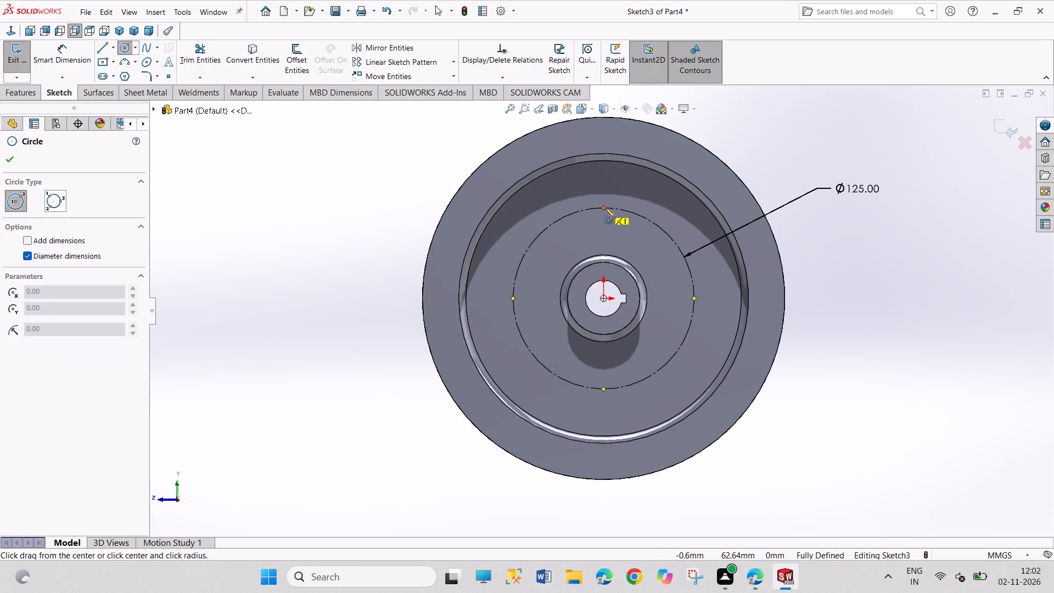
left_click(605, 208)
left_click(614, 216)
right_click_drag(845, 307, 810, 164)
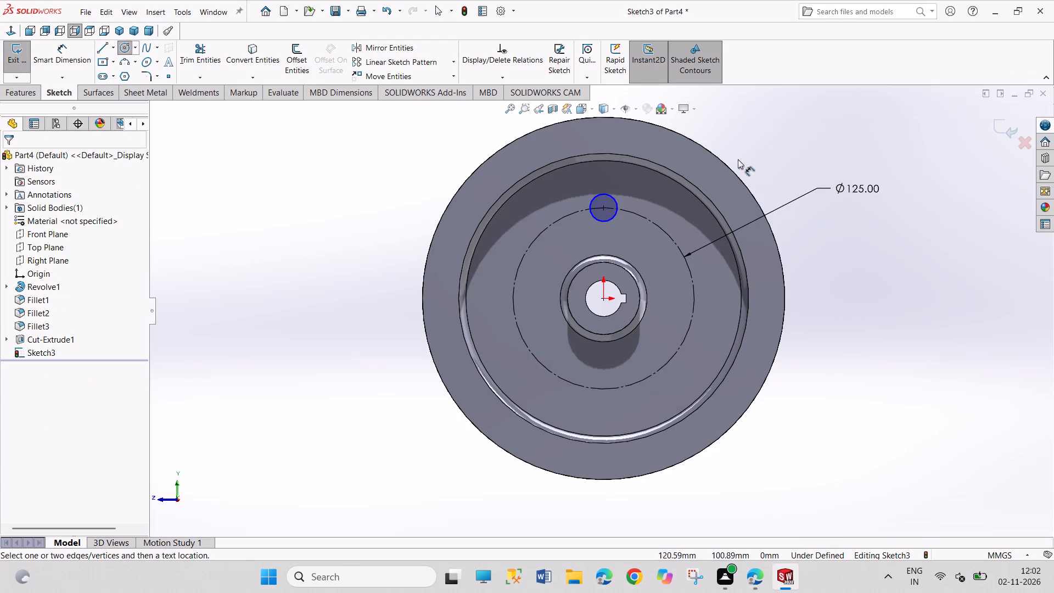
left_click(616, 201)
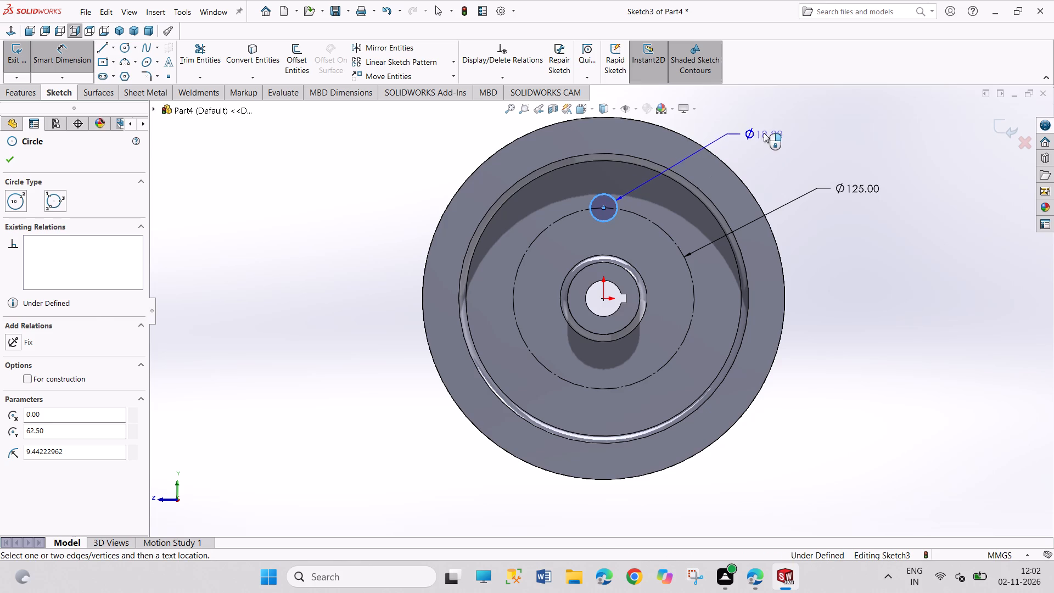
left_click(767, 133)
type("36")
key("Return")
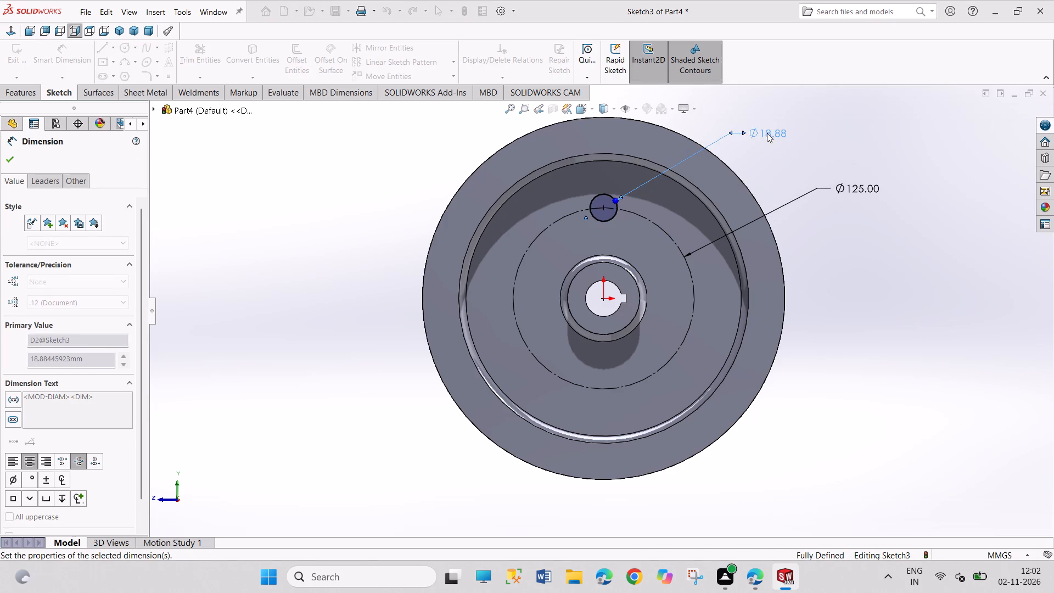
right_click(811, 245)
left_click(835, 277)
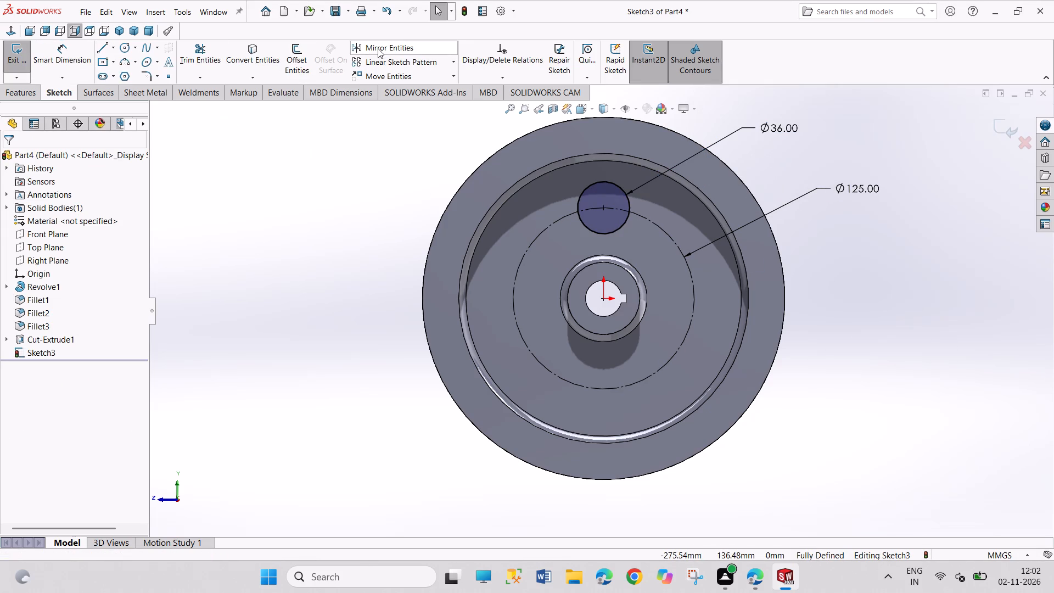
Create a circular sketch pattern of the 36 mm circle with 4 equally spaced instances over 360 degrees around the origin.
left_click(454, 63)
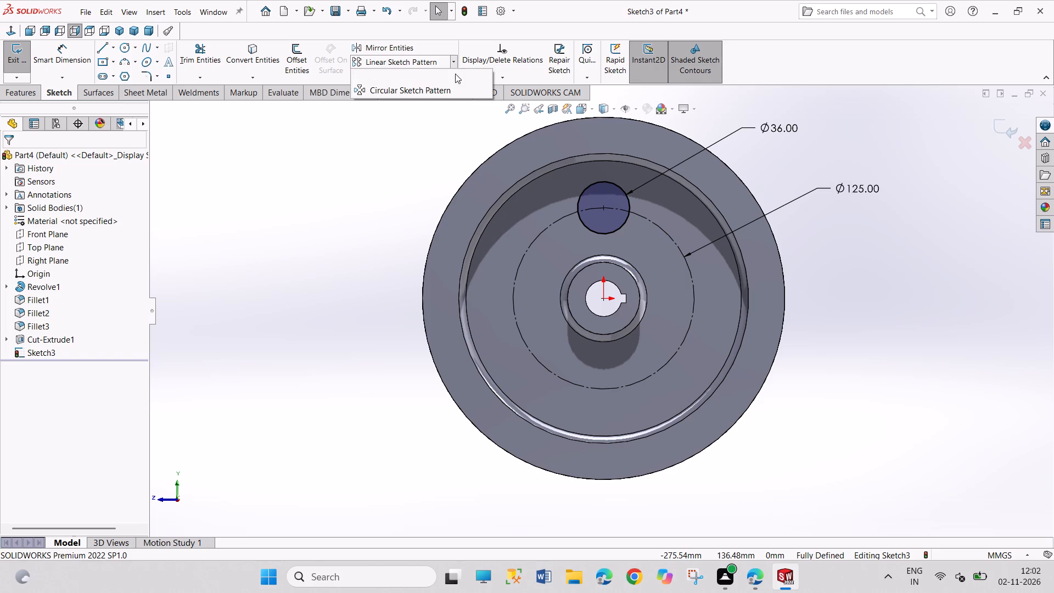
left_click(450, 87)
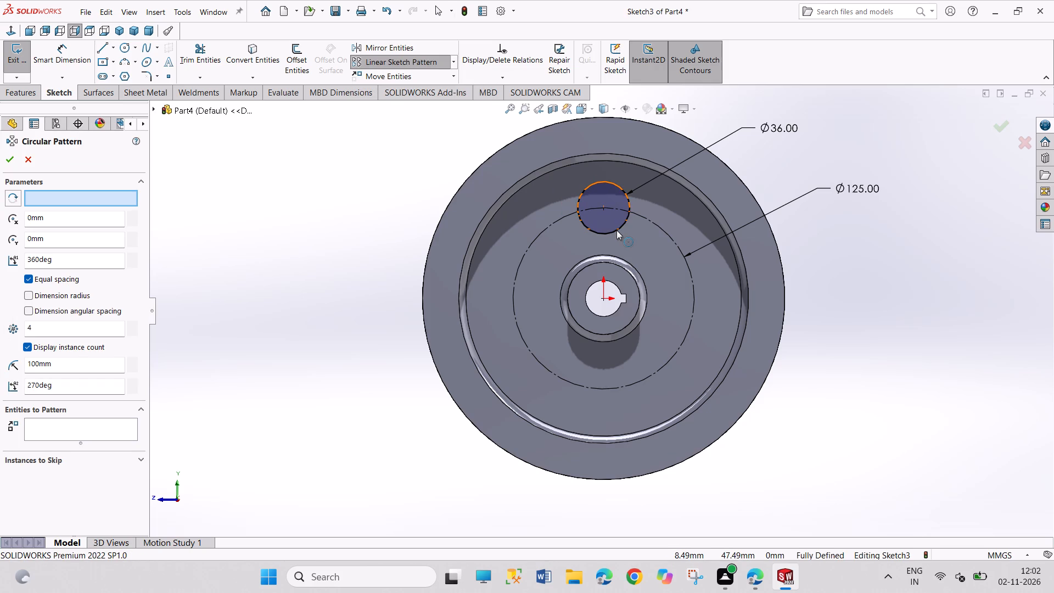
left_click(616, 230)
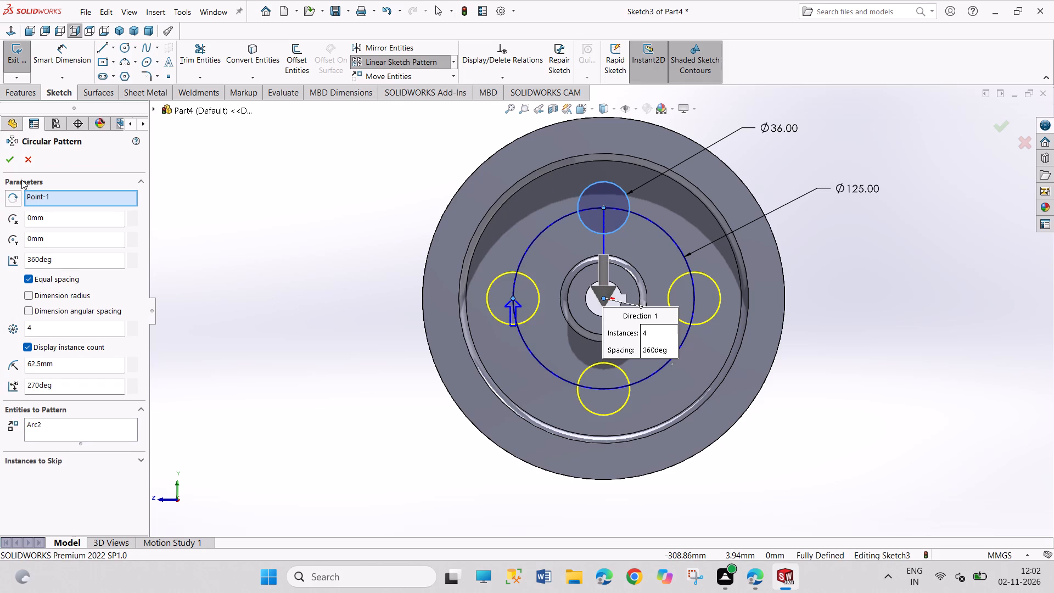
left_click(11, 152)
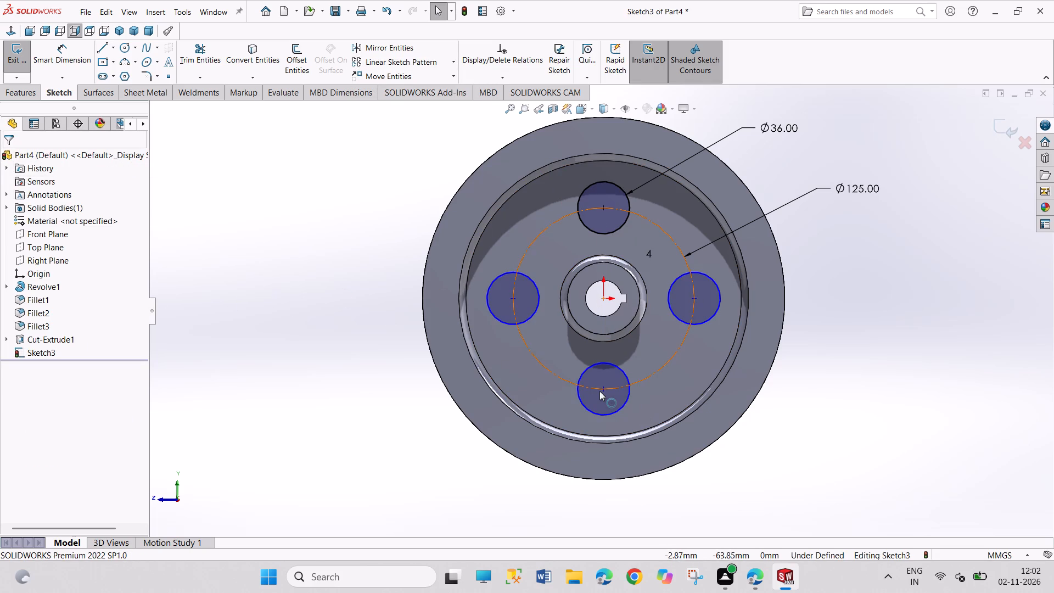
Move a patterned circle to expose the pattern's center point, and make that point coincident with the origin.
left_click_drag(602, 387, 565, 388)
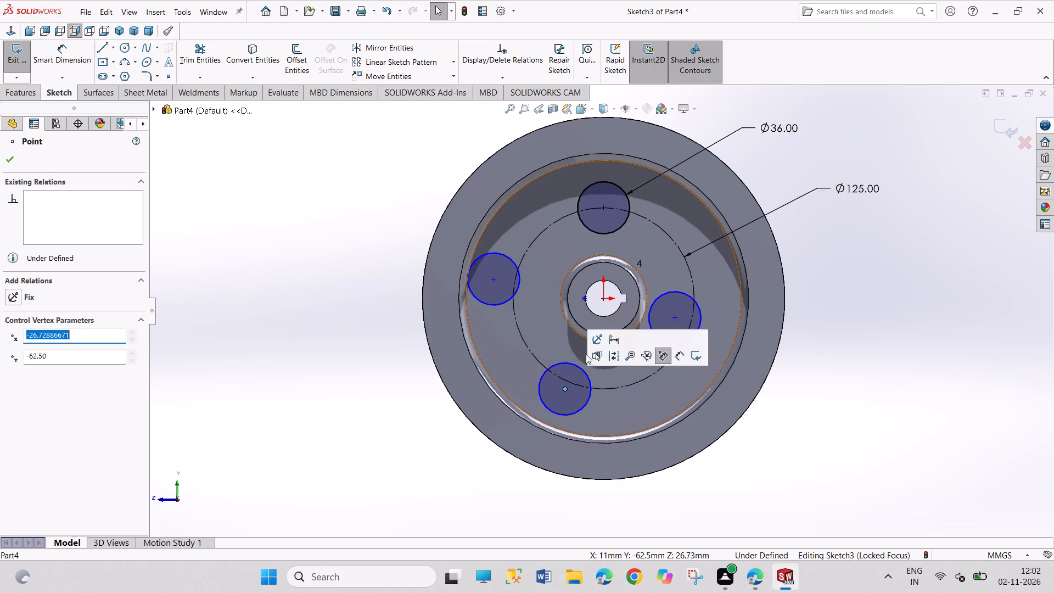
left_click(584, 299)
left_click(606, 298, "ctrl")
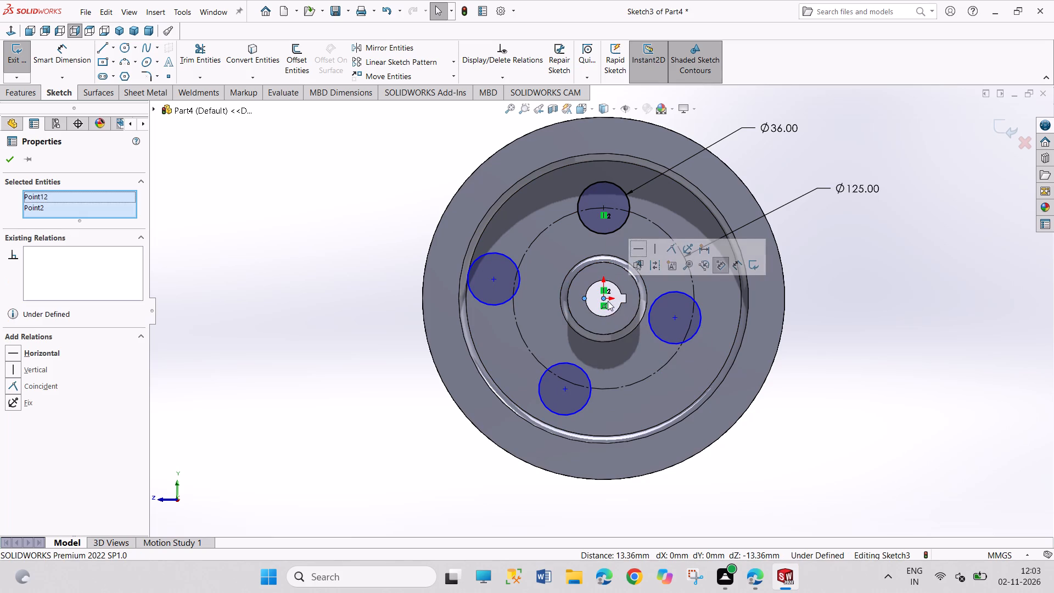
left_click(674, 249)
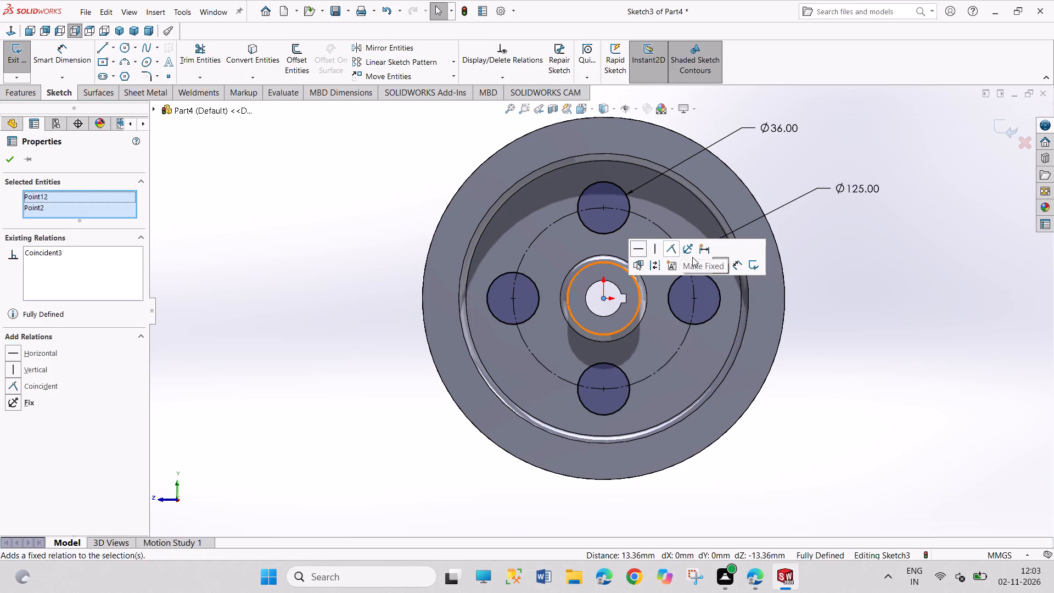
left_click_drag(812, 305, 837, 357)
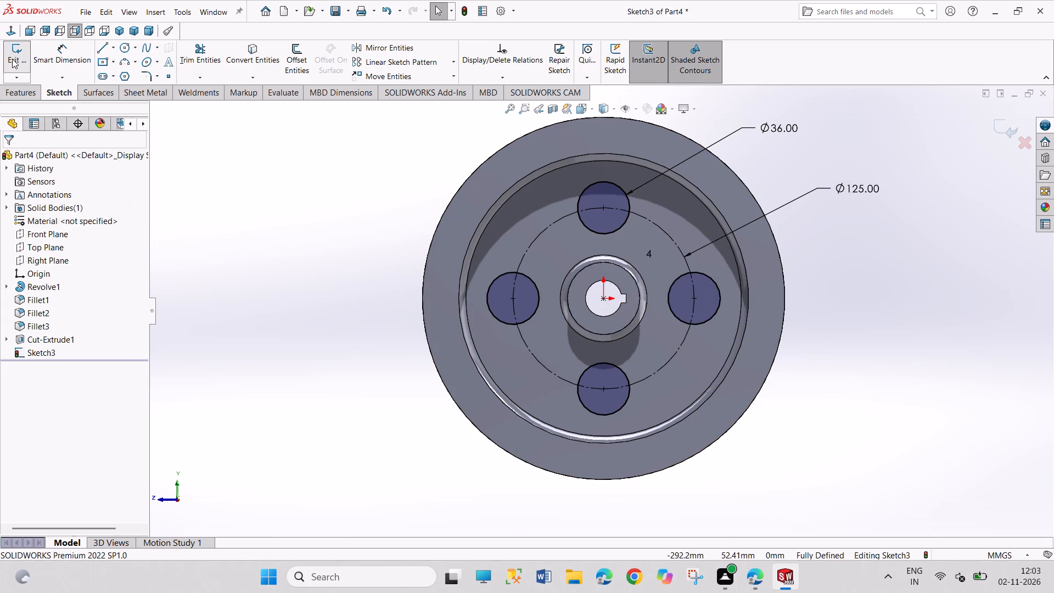
Exit the sketch and cut-extrude the four hole circles through the web, using a Mid Plane end condition and 90 mm depth.
left_click(12, 59)
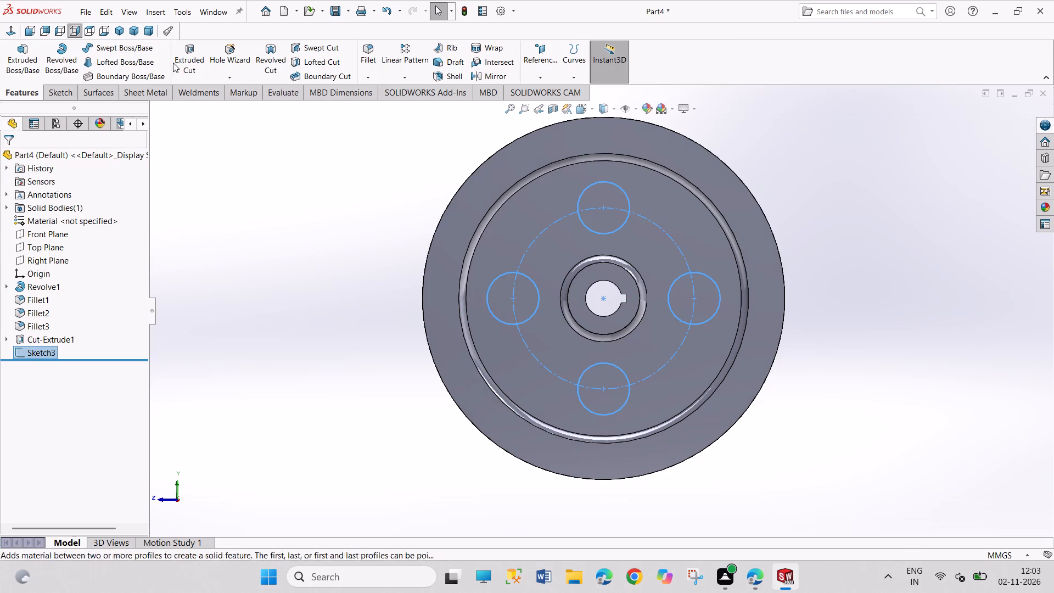
left_click(187, 63)
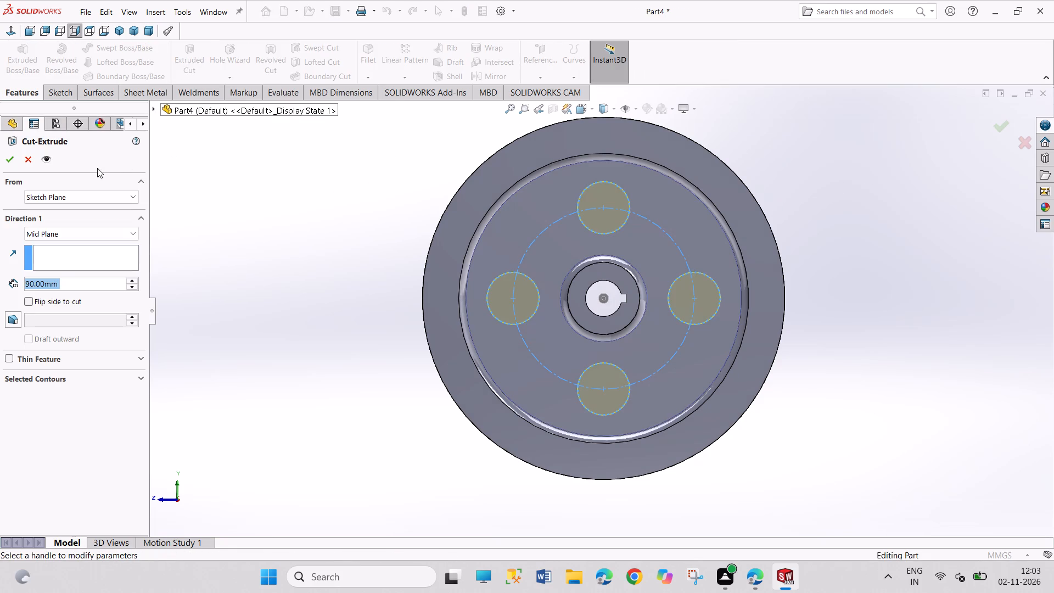
left_click(12, 155)
left_click_drag(232, 197, 251, 262)
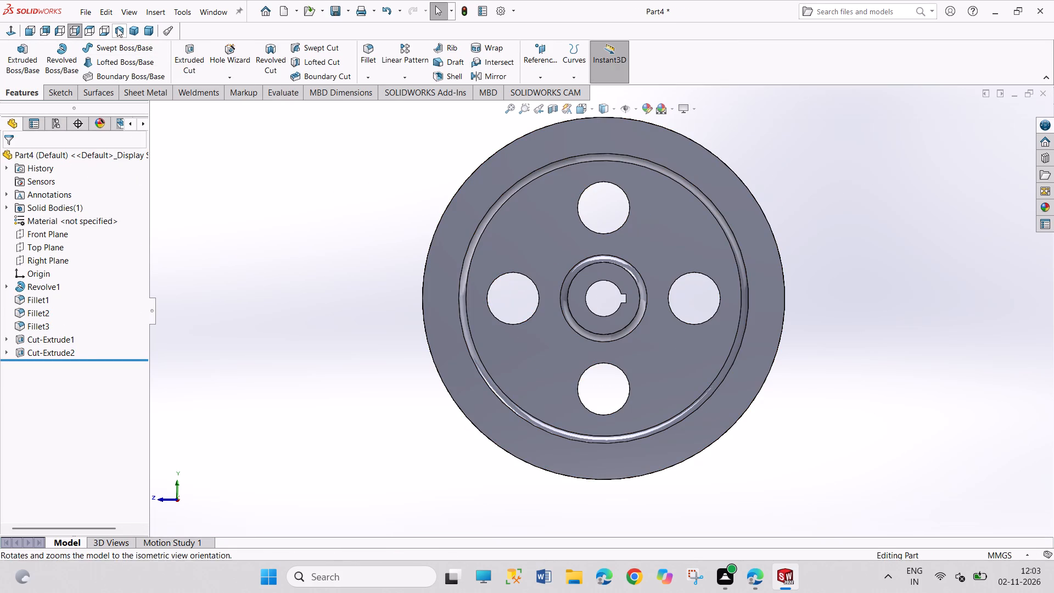
Examine the completed pulley from both sides, checking the grooves, web holes and keyway, and return to the isometric view.
left_click(117, 27)
left_click_drag(755, 195, 803, 302)
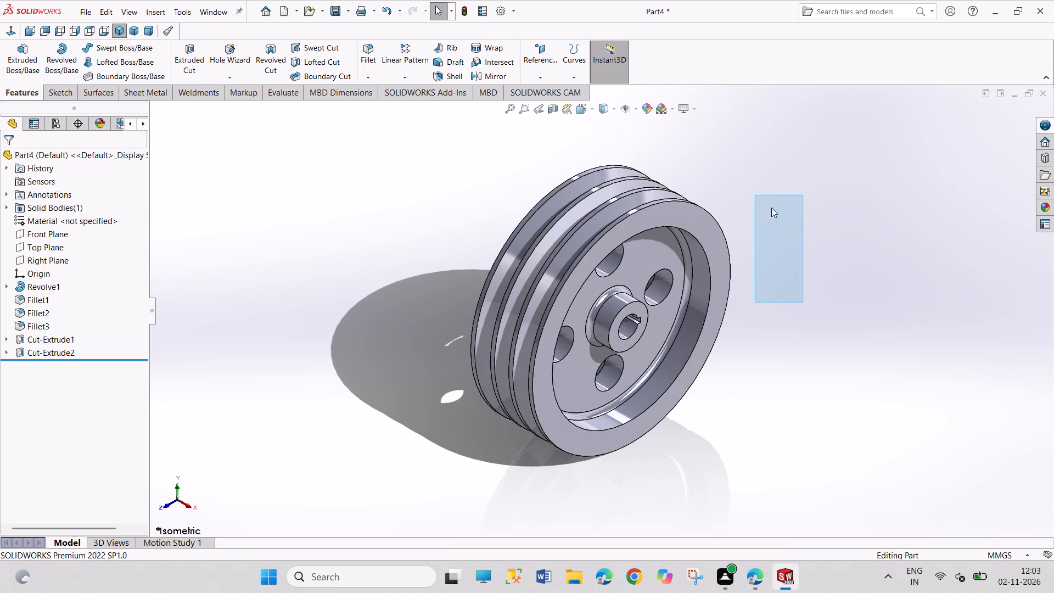
left_click_drag(769, 204, 807, 298)
scroll(631, 215, "down", 3)
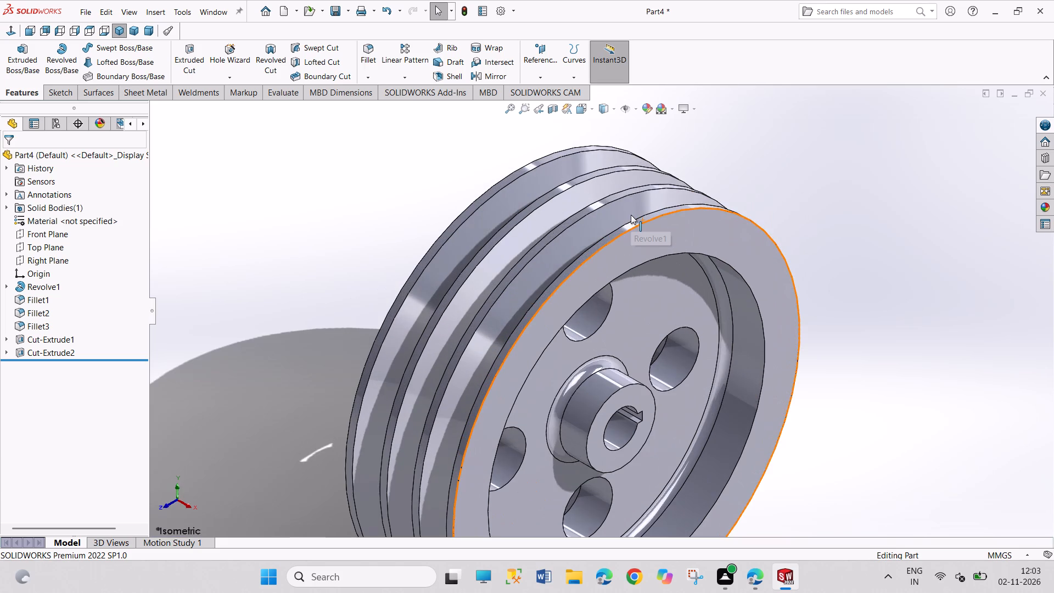
scroll(631, 215, "up", 5)
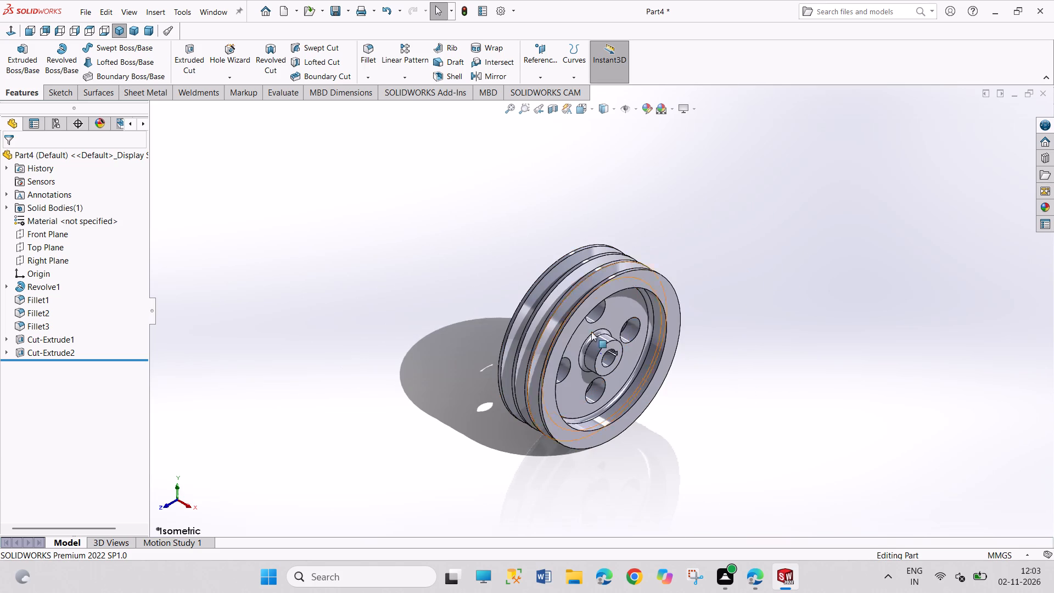
middle_click_drag(505, 204, 597, 353)
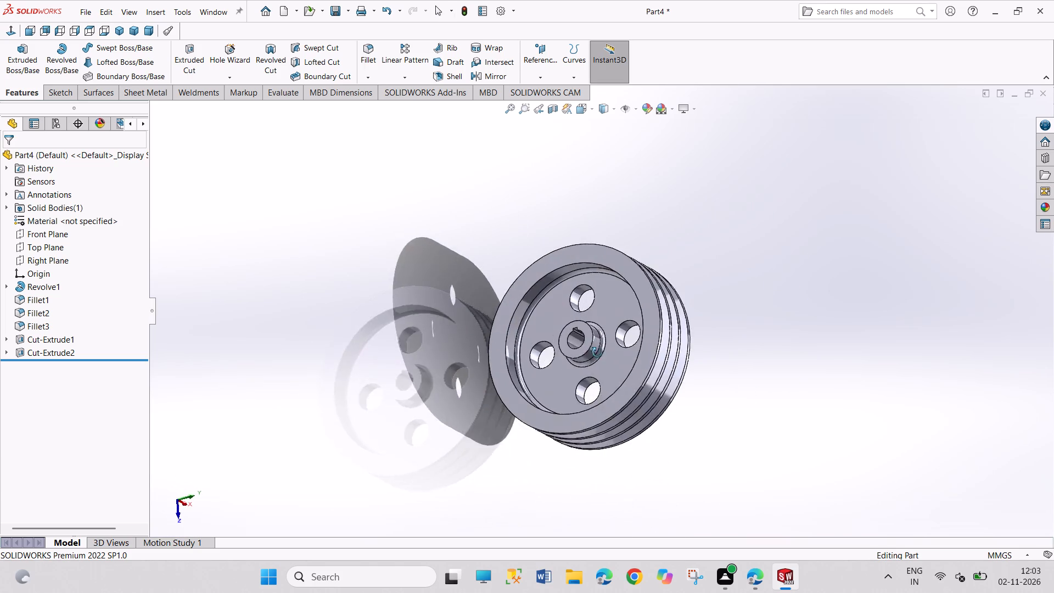
middle_click_drag(597, 353, 647, 407)
scroll(648, 404, "up", 1)
scroll(623, 342, "down", 4)
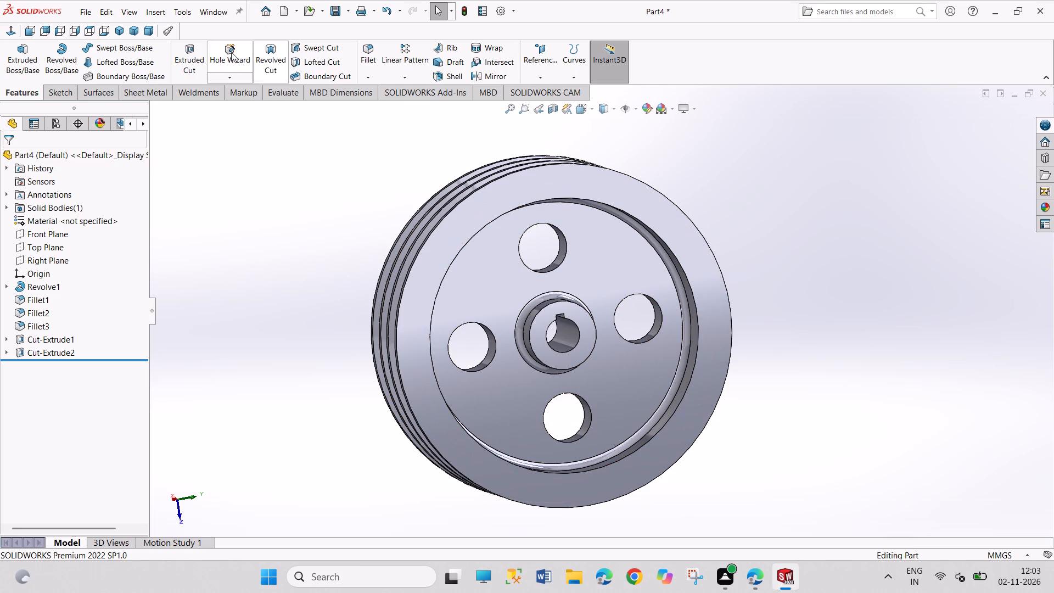
left_click(117, 33)
left_click_drag(826, 225, 857, 299)
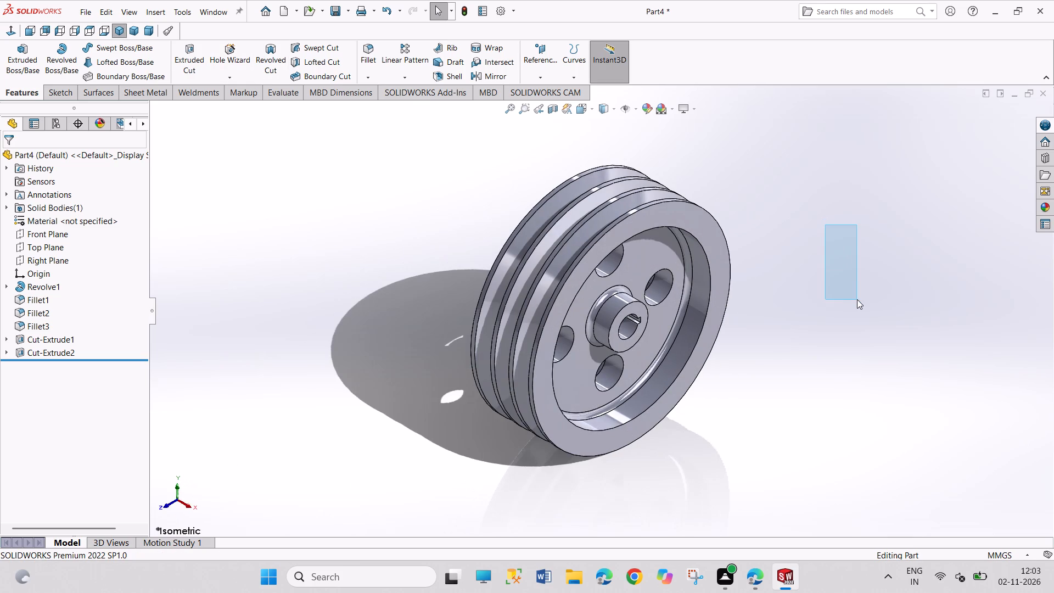
Save the part in the current folder under the name V BELT PULLEY.
key("ctrl+s")
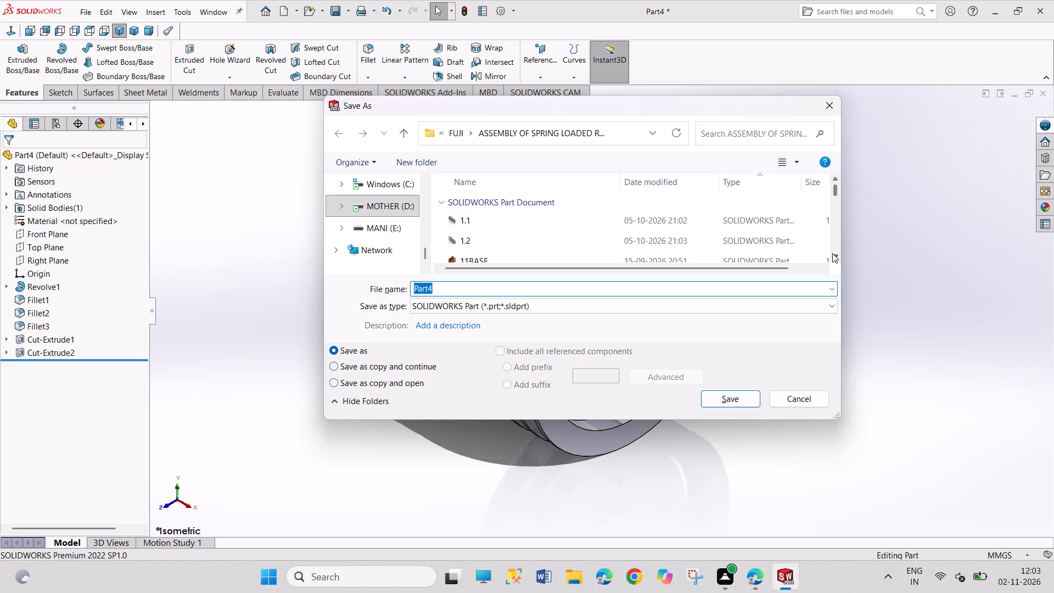
key("v")
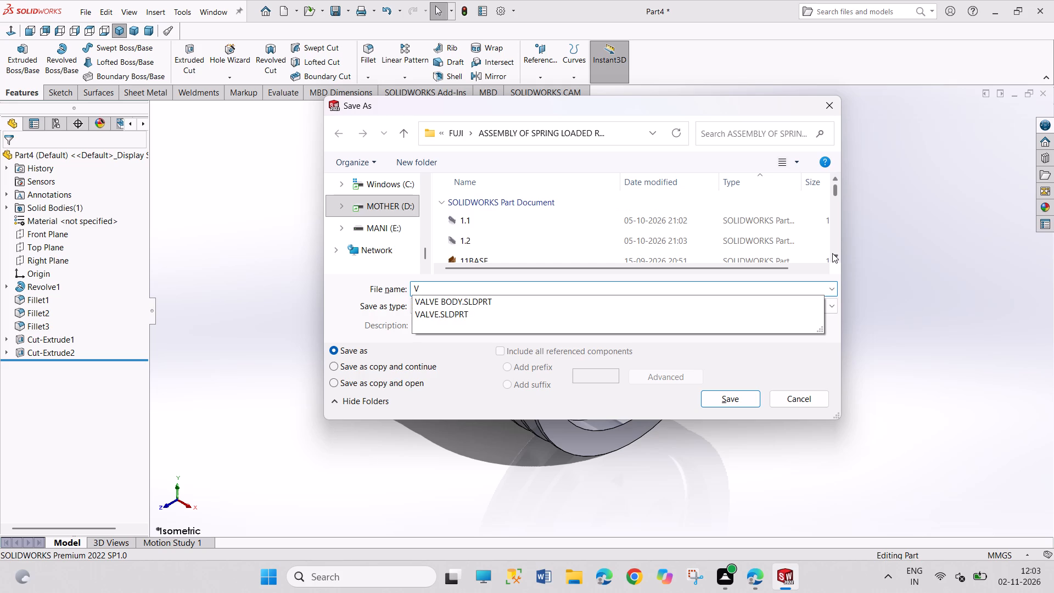
key("equal")
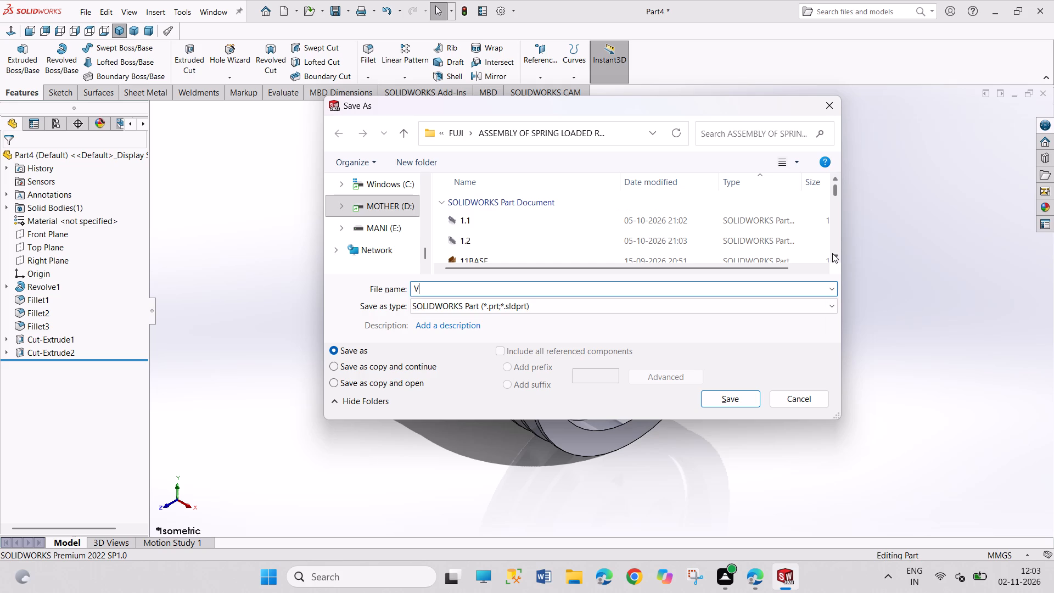
type("BELT PULLEY")
key("Return")
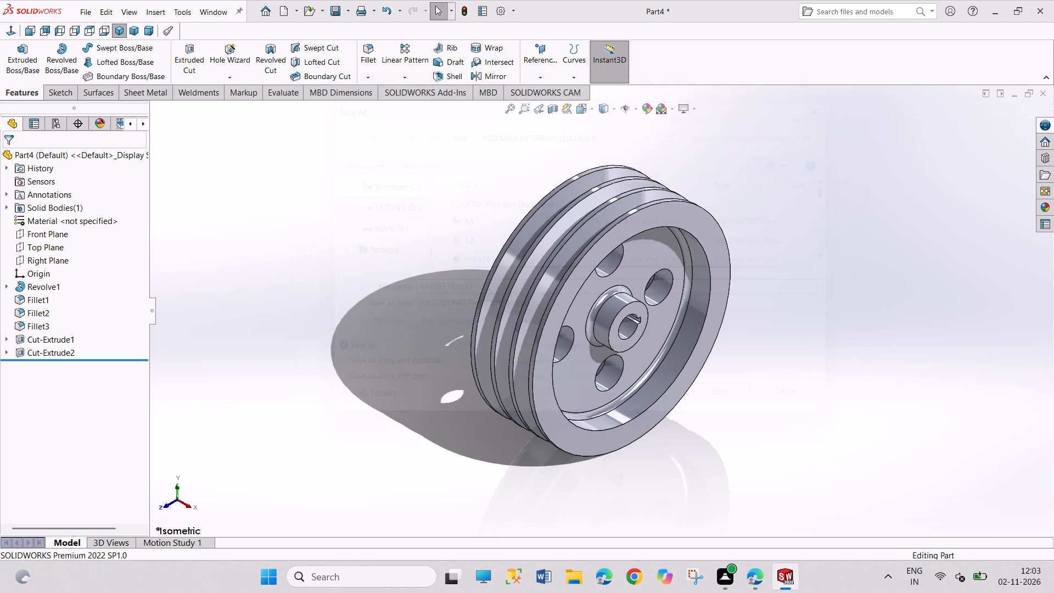
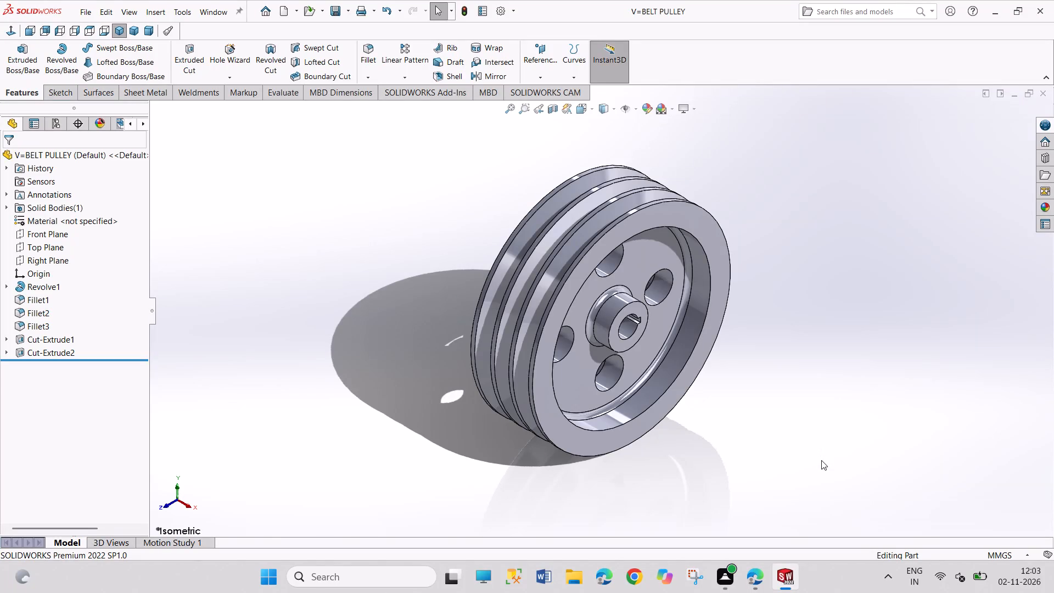
Create a new drawing document on a standard A4 (ANSI) Landscape sheet with the sheet format displayed.
key("ctrl+n")
left_click(544, 254)
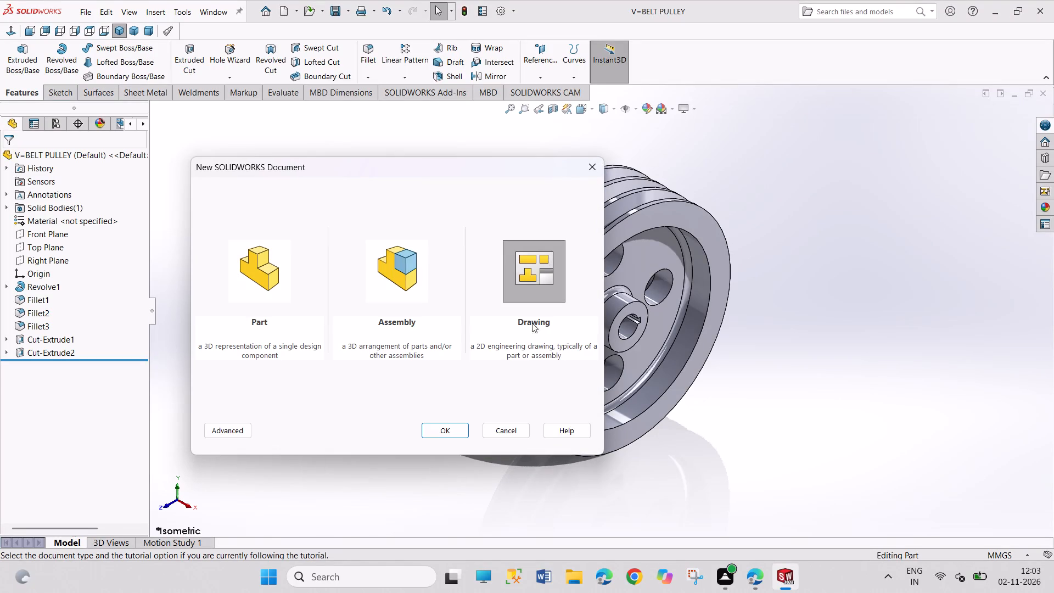
left_click(470, 434)
left_click(448, 433)
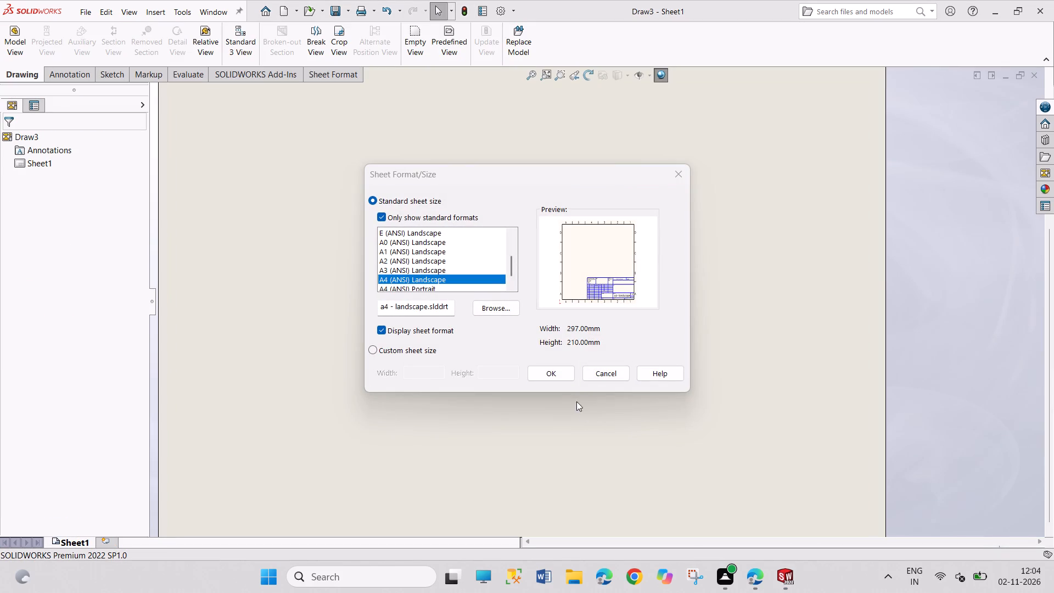
left_click(565, 373)
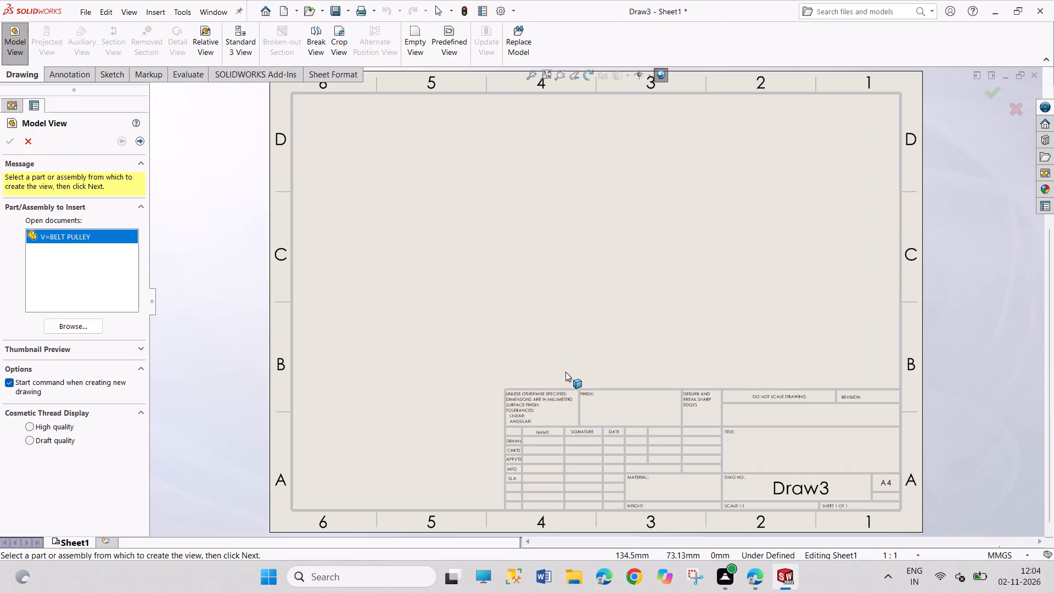
Place the V-belt pulley's Left view, showing its circular face, on the upper-left part of the sheet at a custom scale of 1:4.
double_click(89, 241)
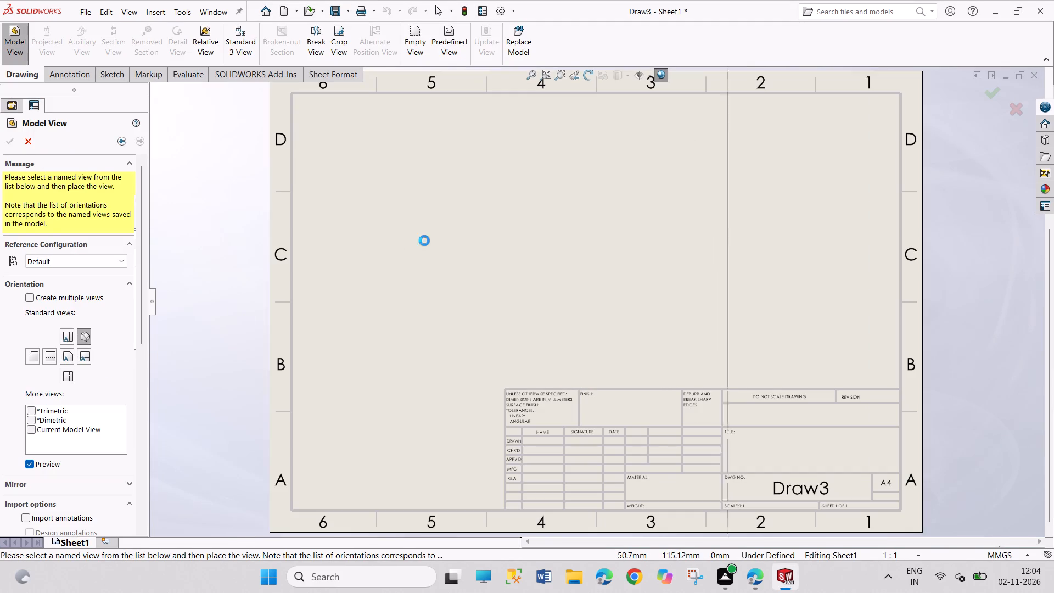
left_click(72, 337)
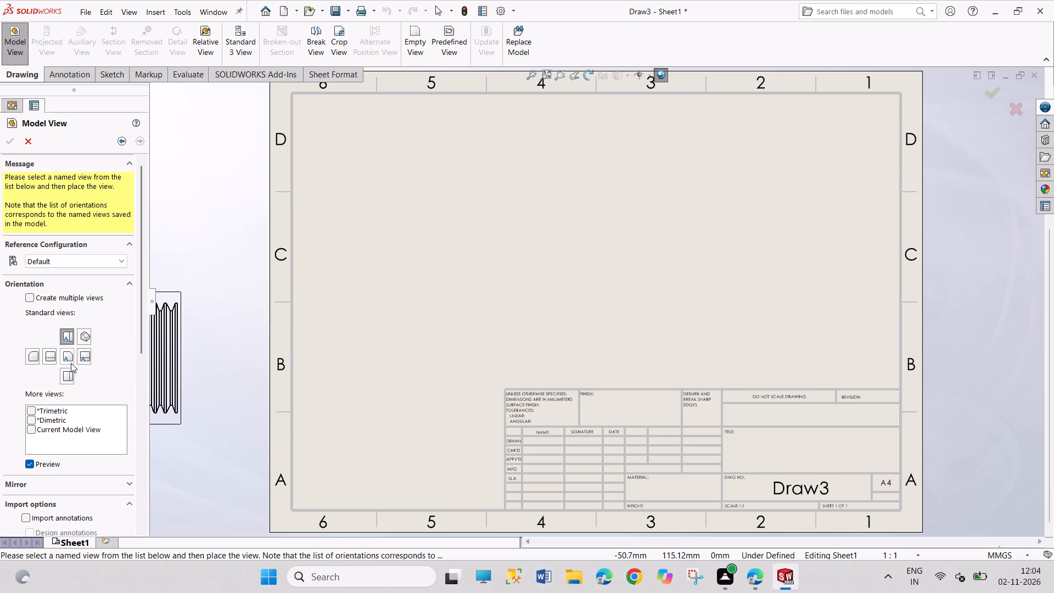
left_click(71, 363)
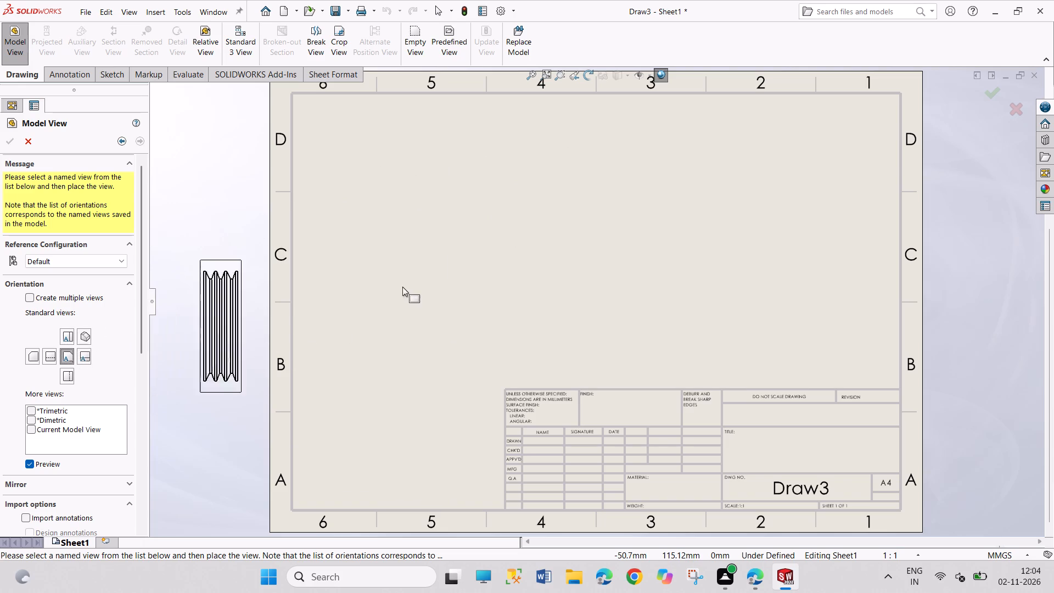
left_click(51, 359)
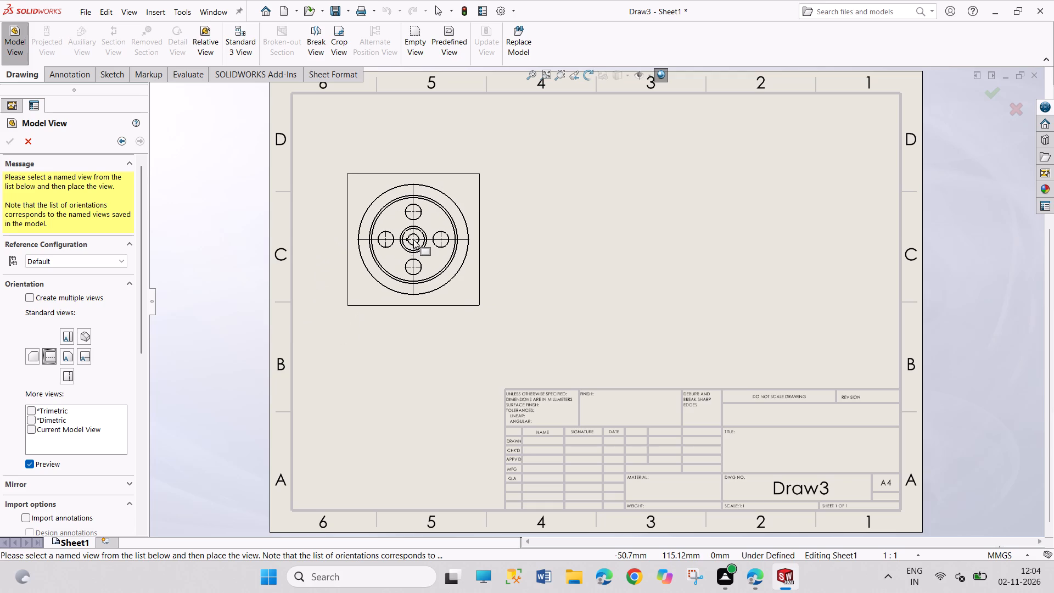
left_click_drag(137, 332, 141, 461)
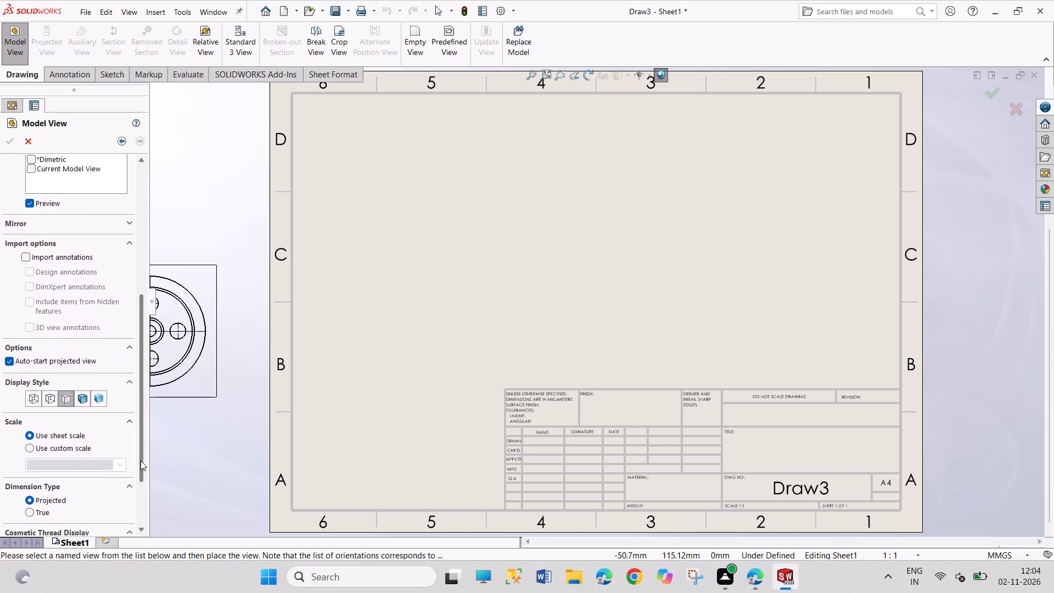
left_click_drag(141, 461, 133, 458)
left_click(55, 451)
triple_click(55, 472)
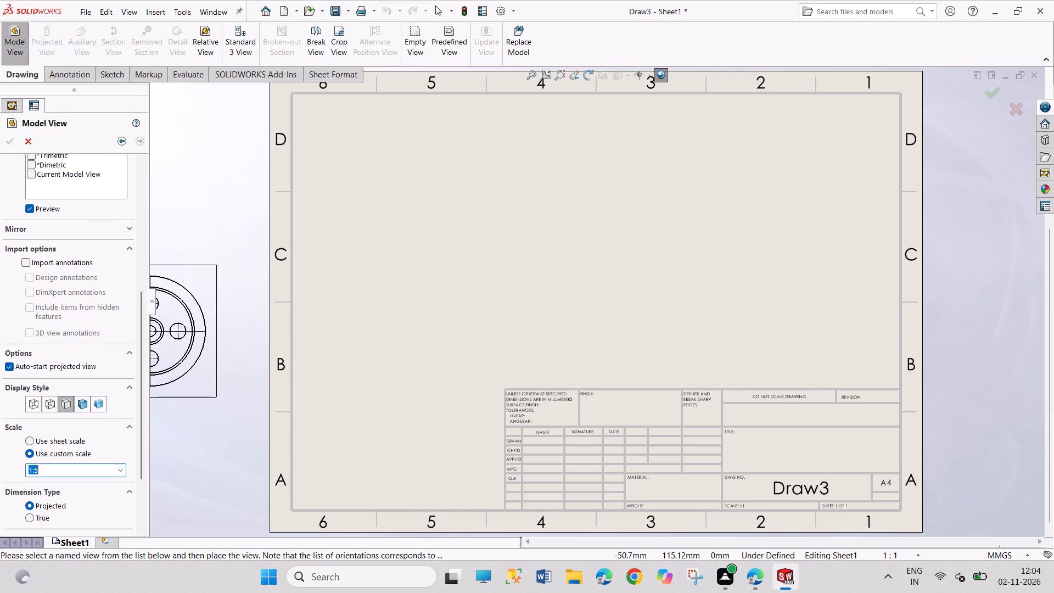
key("BackSpace")
key("4")
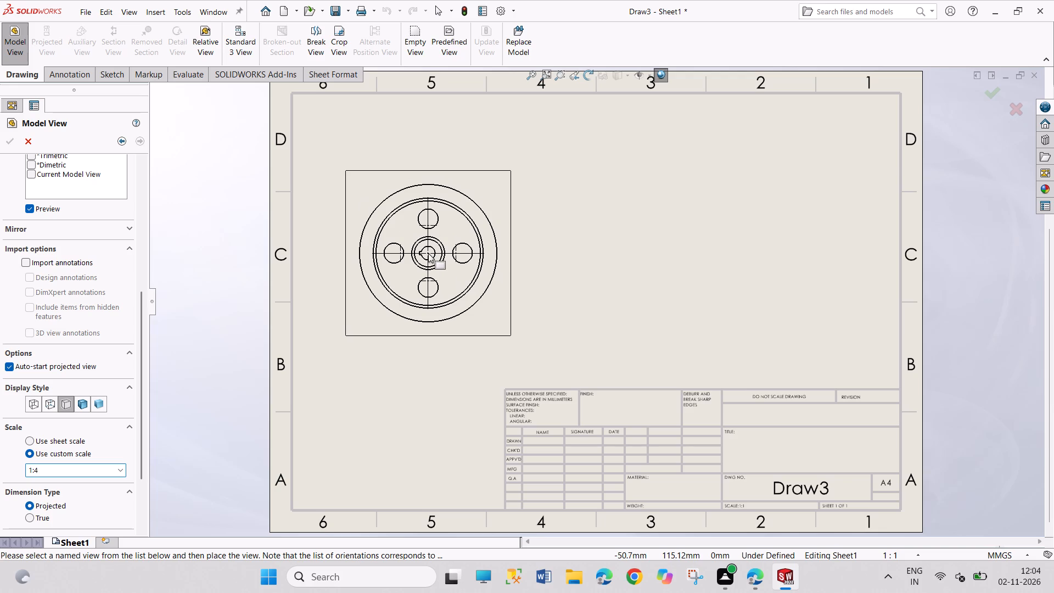
left_click(428, 253)
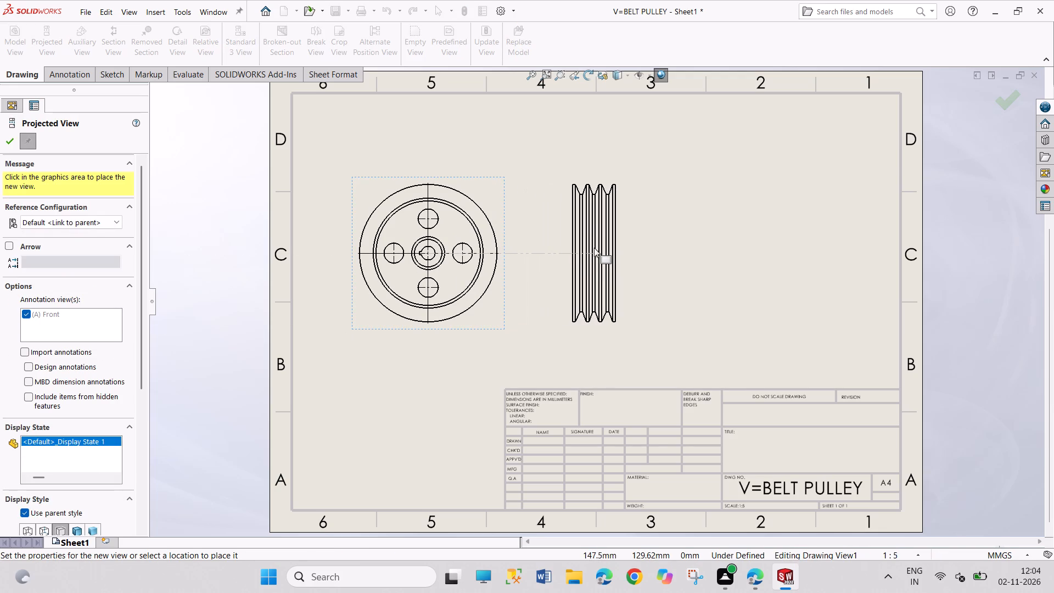
key("Escape")
key("Escape")
key("Escape")
key("Escape")
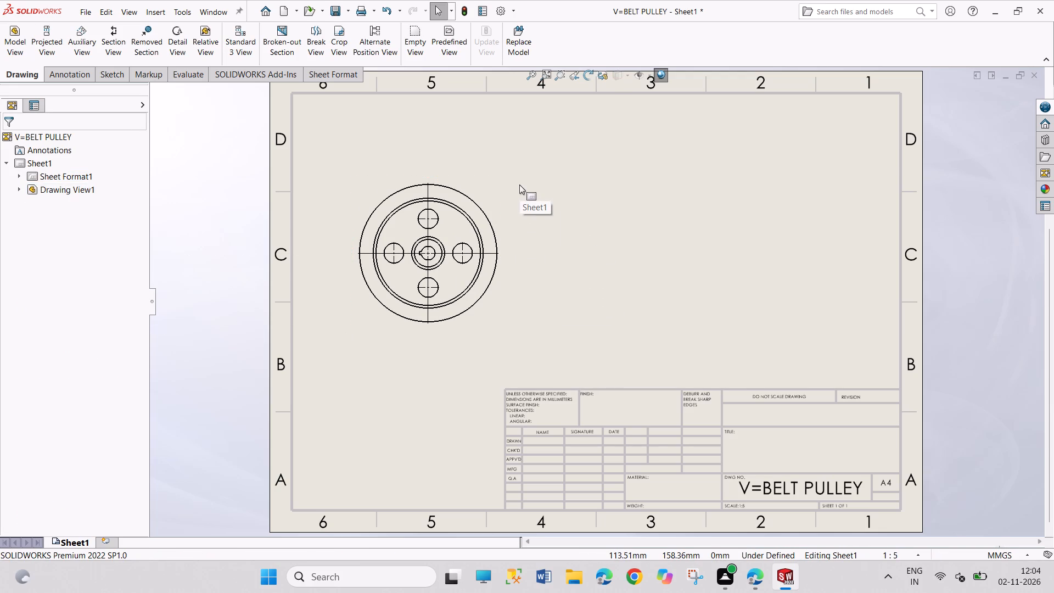
Create a section view with a vertical cutting line through the pulley's center, and place it to the right of the circular view.
left_click(106, 49)
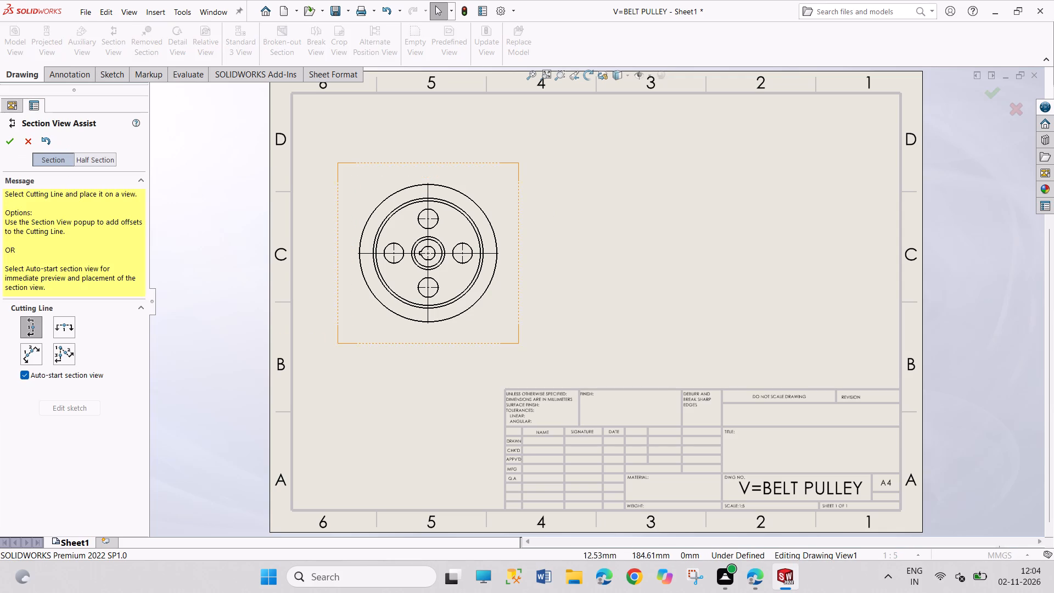
left_click(426, 248)
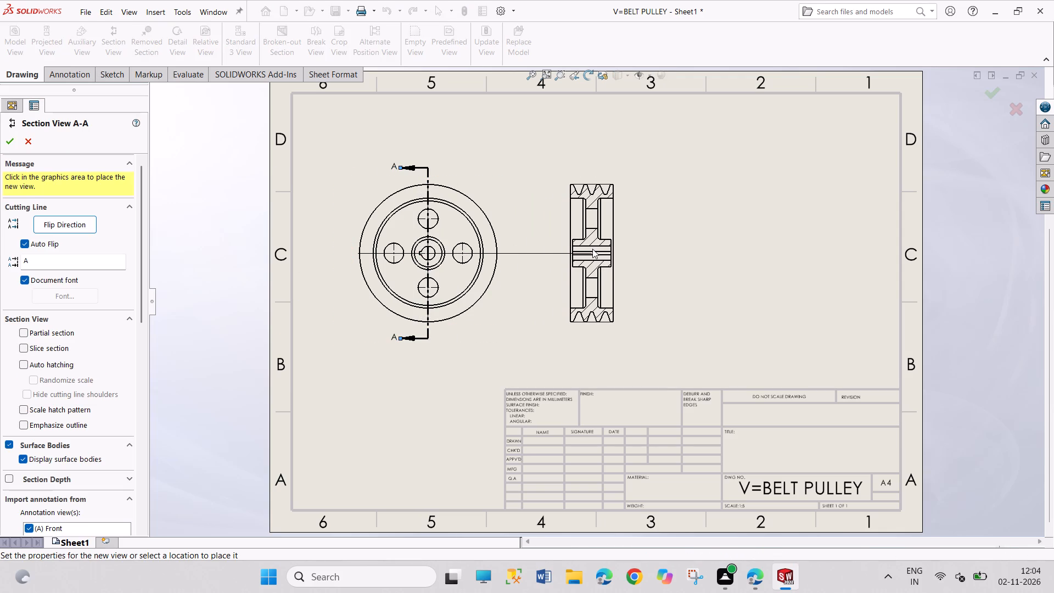
left_click(592, 249)
key("Escape")
key("Escape")
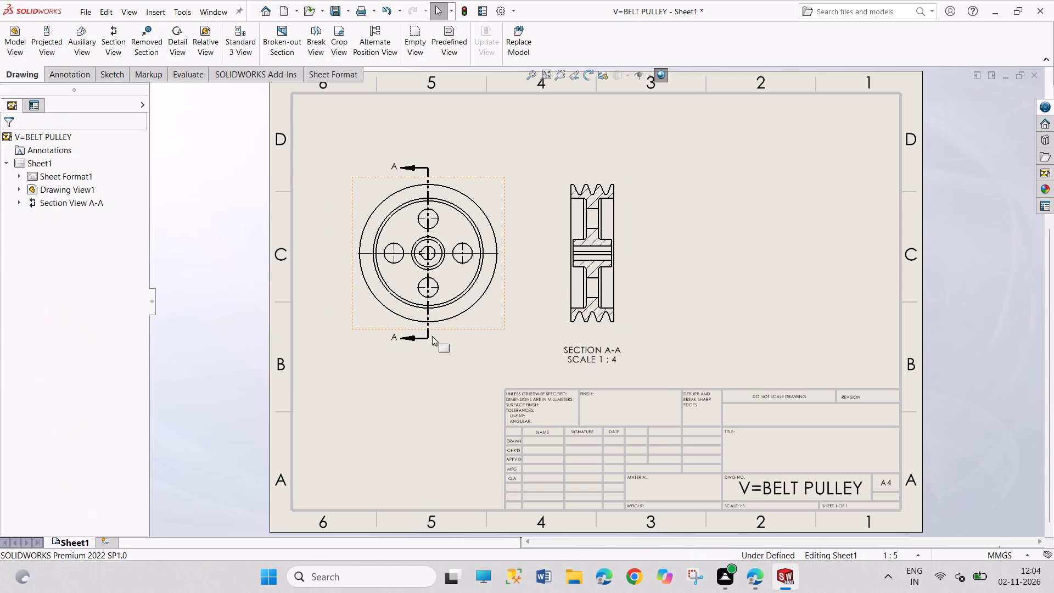
Change the cutting line's section label to D.
left_click(411, 338)
left_click(394, 338)
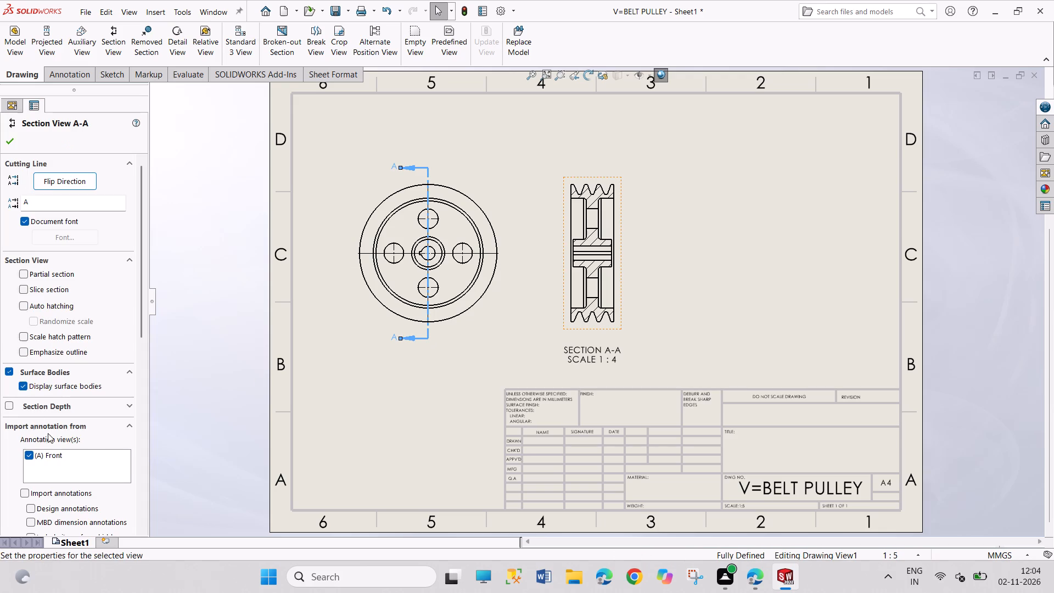
double_click(60, 206)
key("d")
key("Escape")
key("Escape")
key("Escape")
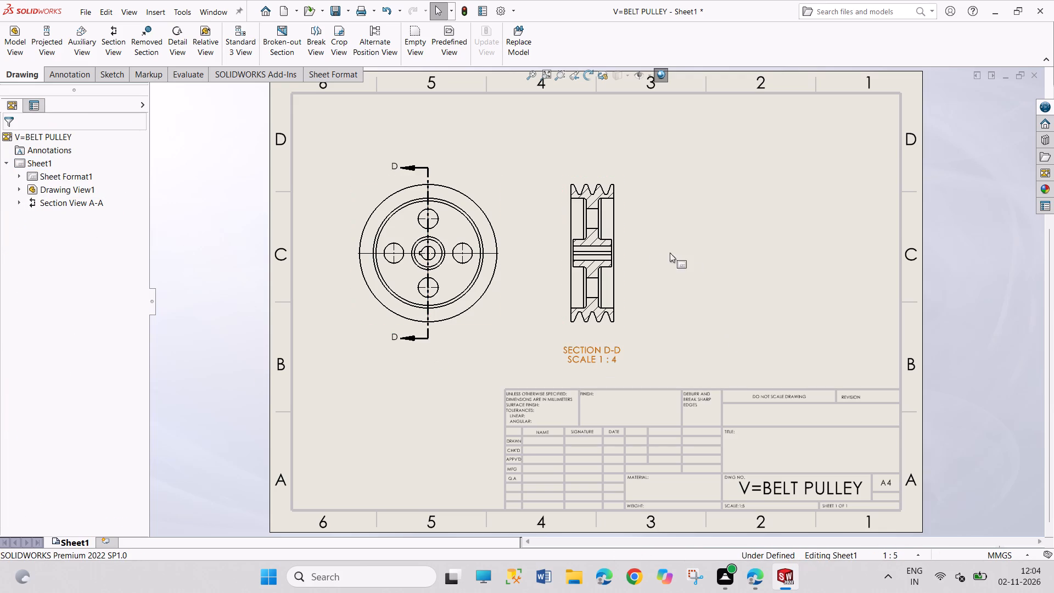
In the section view, dimension the width of the flat crest at the rim's upper-right corner, placing the dimension above the rim.
scroll(604, 210, "up", 1)
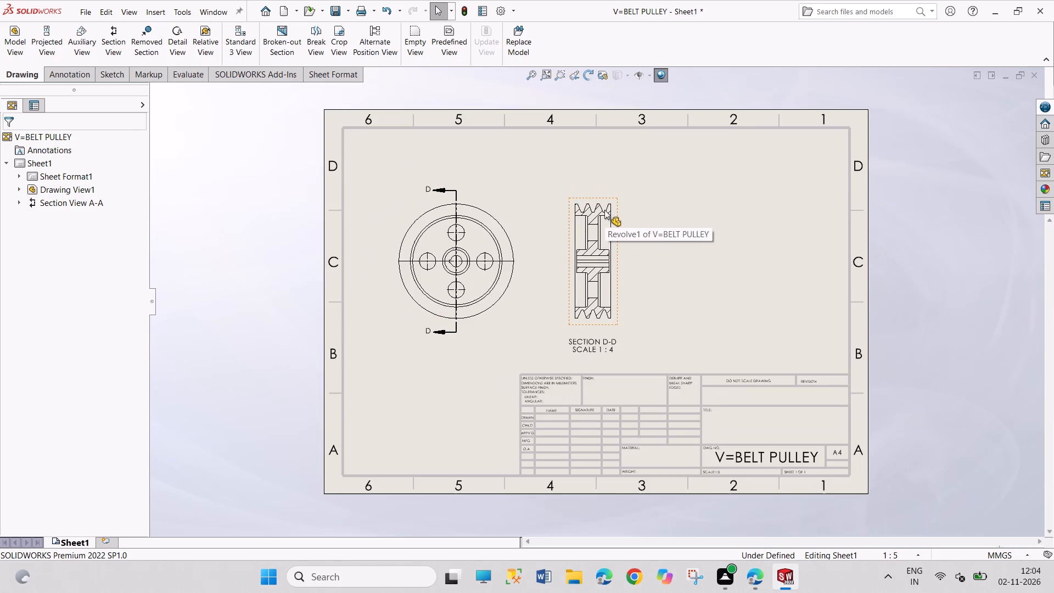
scroll(604, 215, "down", 3)
scroll(627, 264, "down", 1)
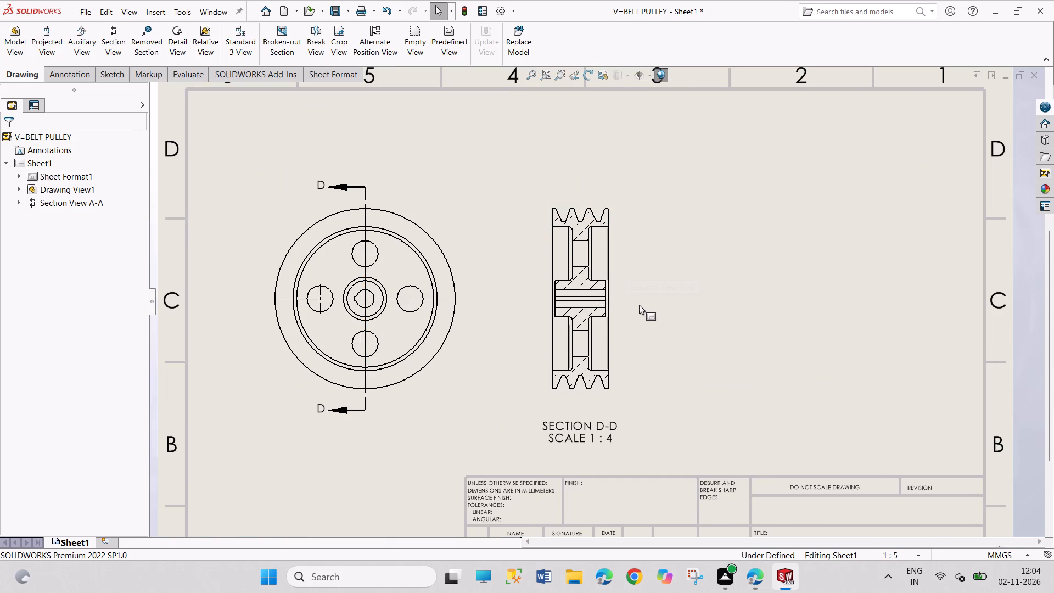
scroll(529, 330, "down", 1)
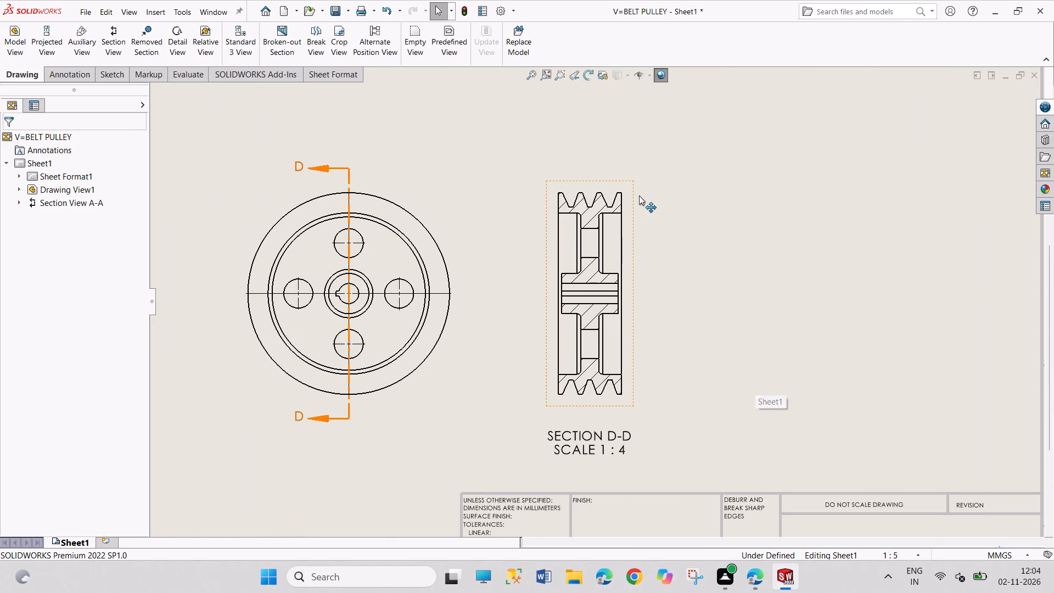
scroll(639, 195, "up", 1)
scroll(639, 198, "down", 3)
scroll(608, 327, "down", 2)
scroll(604, 264, "down", 3)
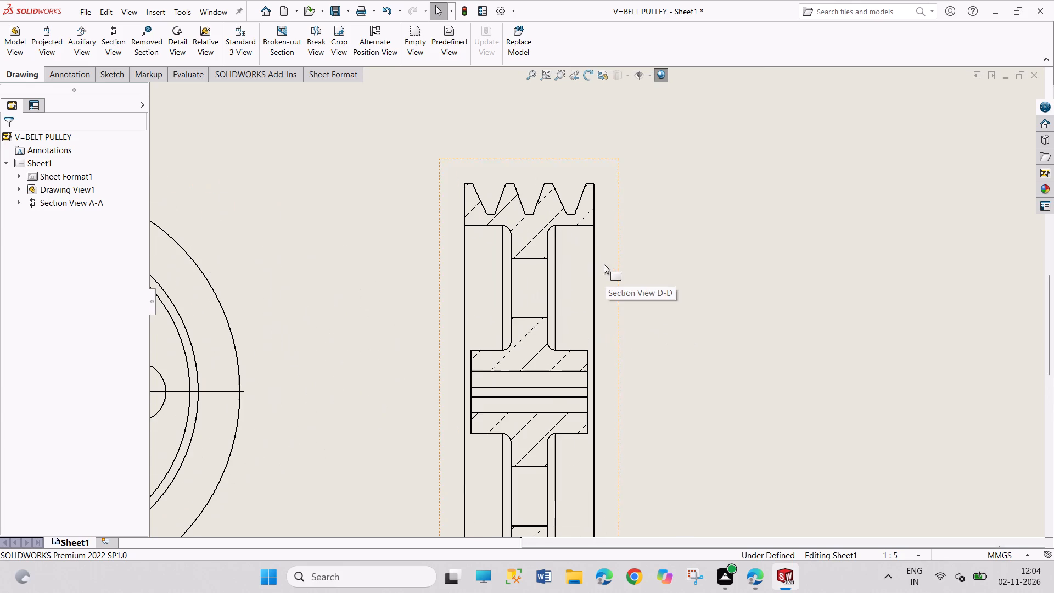
right_click_drag(714, 316, 686, 146)
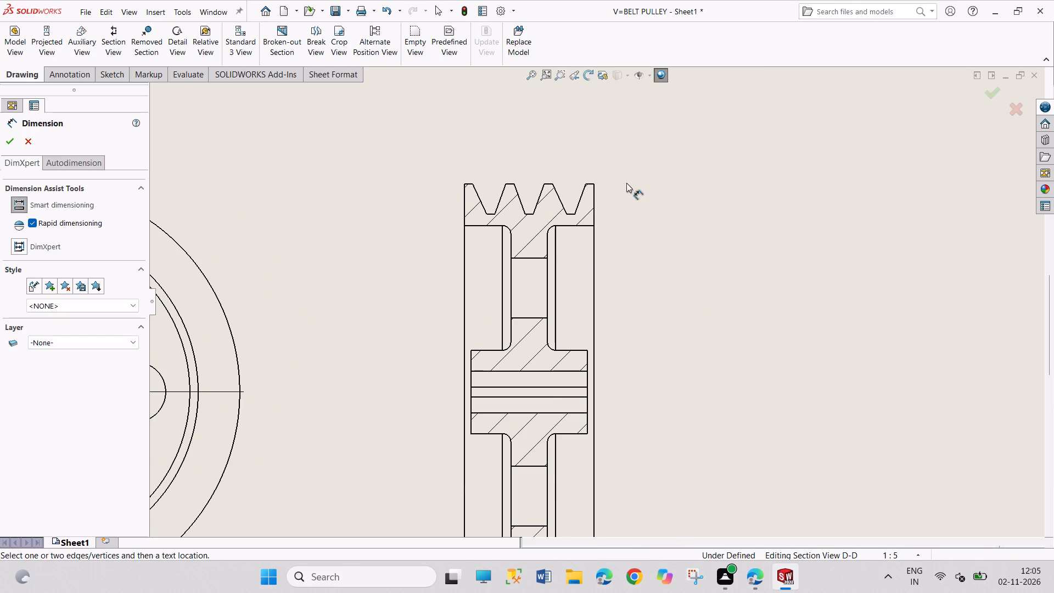
scroll(626, 183, "down", 3)
left_click(571, 205)
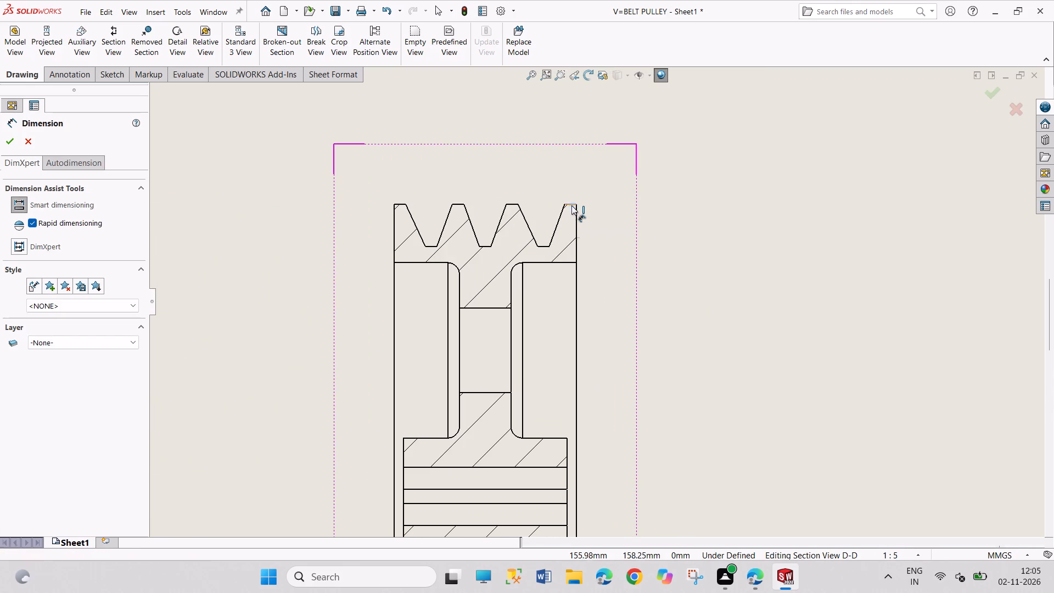
left_click(571, 205)
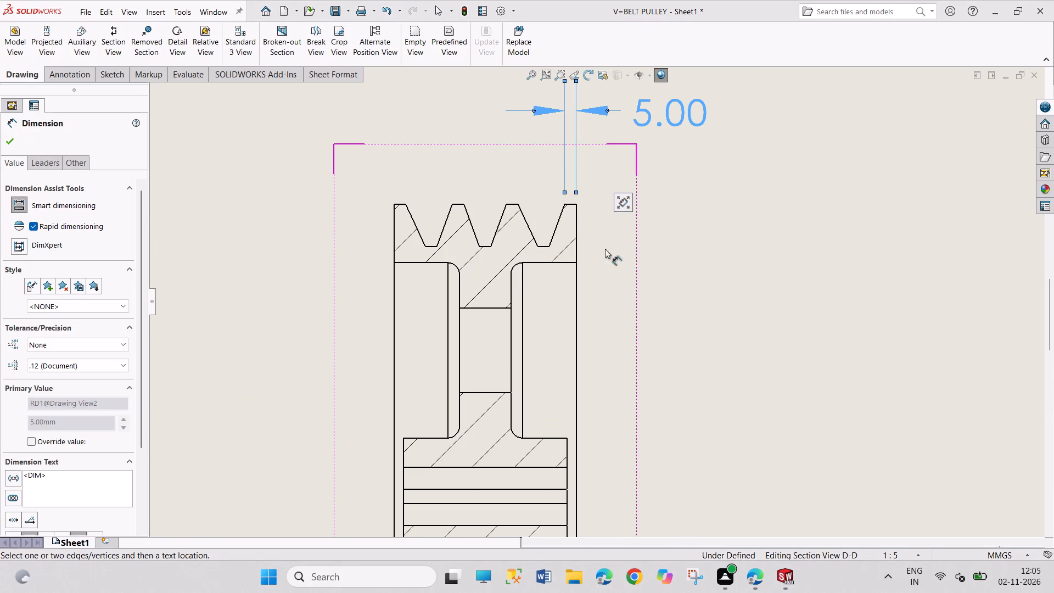
Dimension the overall width of the pulley rim between its two outer side faces, placing the dimension above the section view.
left_click(395, 287)
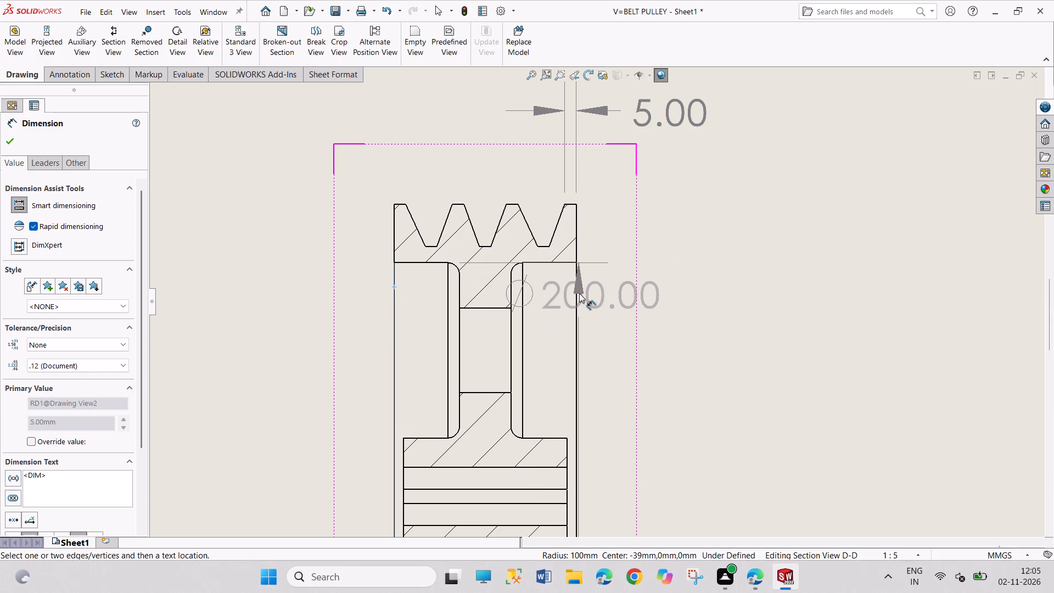
left_click(575, 295)
left_click(575, 295)
Dimension the hub's width between its end faces in the section view, and move the dimension to the right of the hub.
scroll(613, 275, "up", 3)
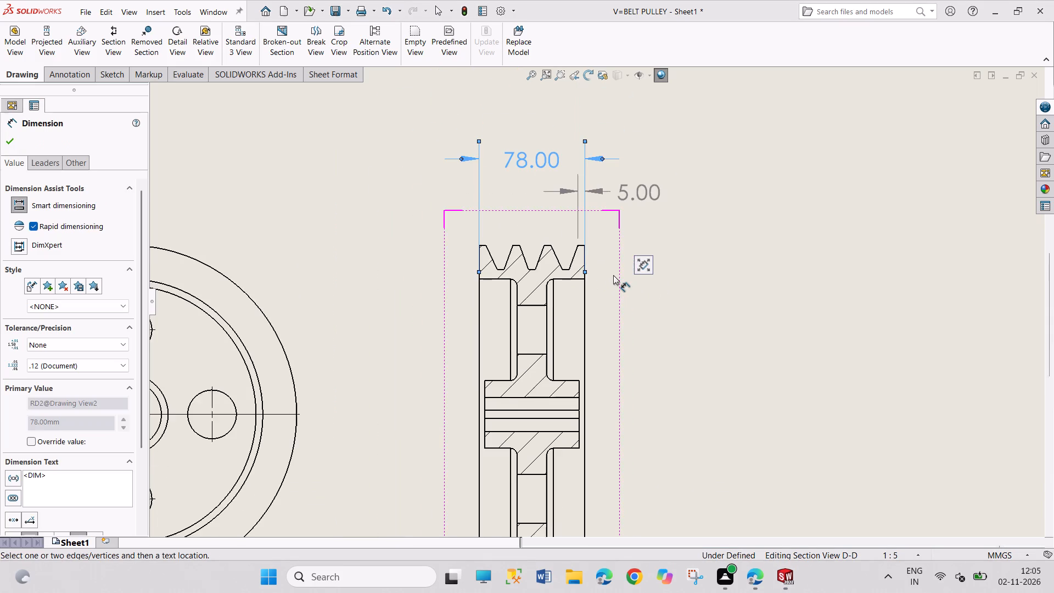
scroll(613, 275, "up", 1)
scroll(591, 348, "up", 3)
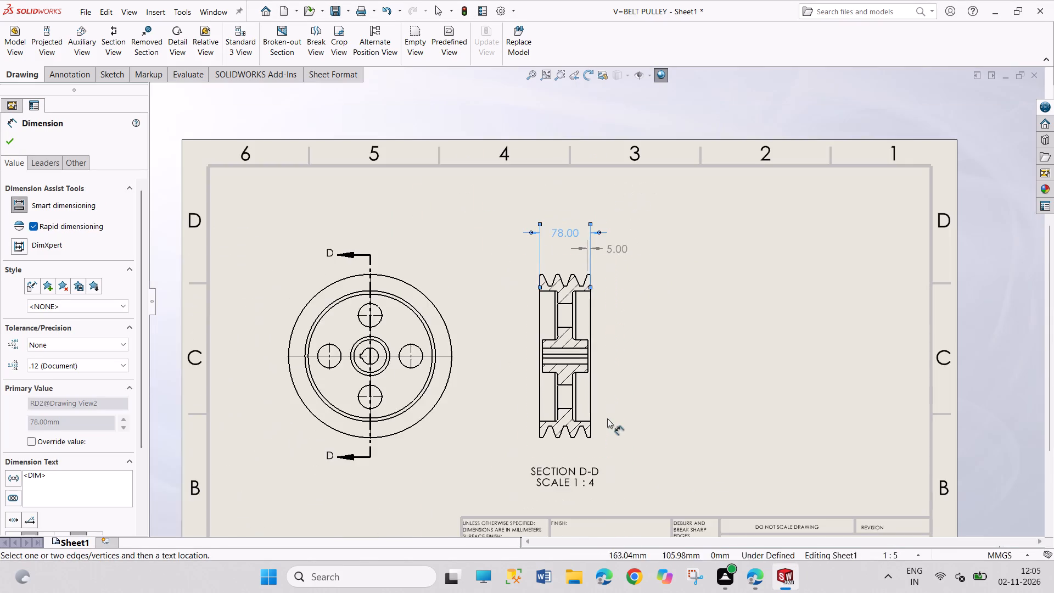
scroll(607, 418, "down", 3)
scroll(576, 360, "down", 4)
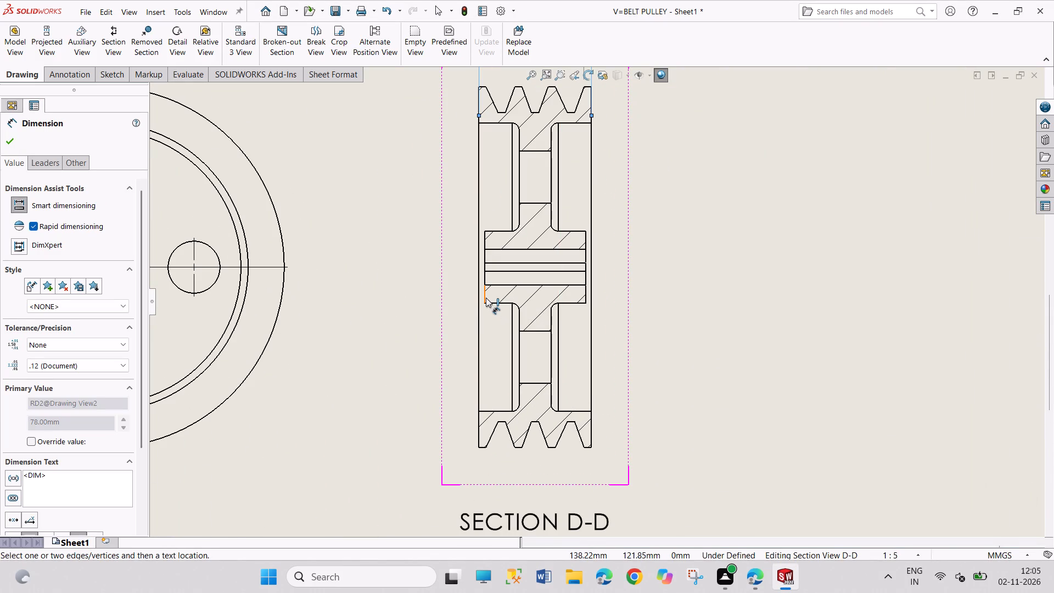
left_click(486, 298)
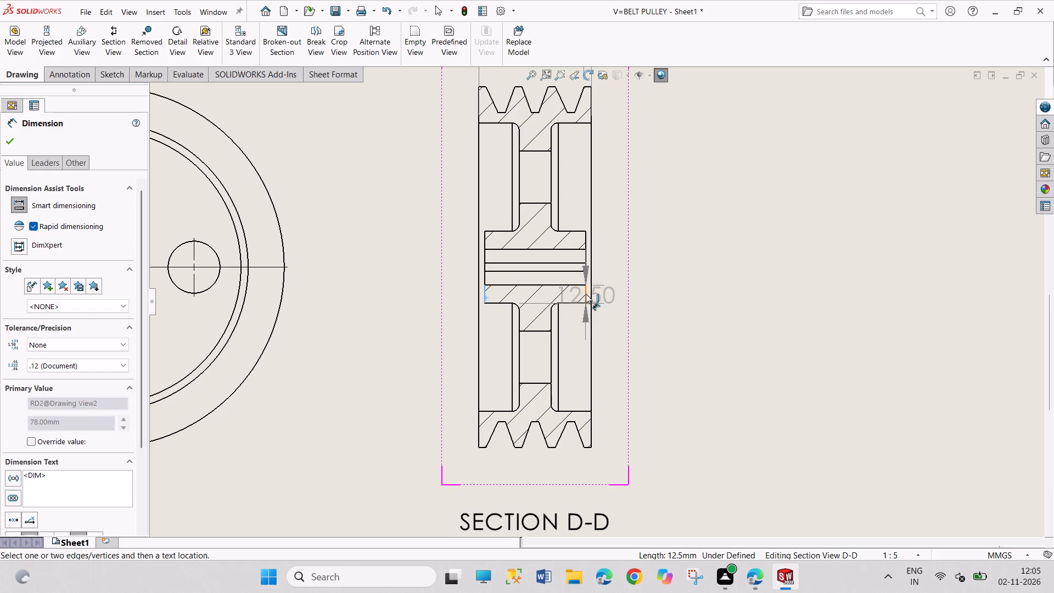
left_click(586, 294)
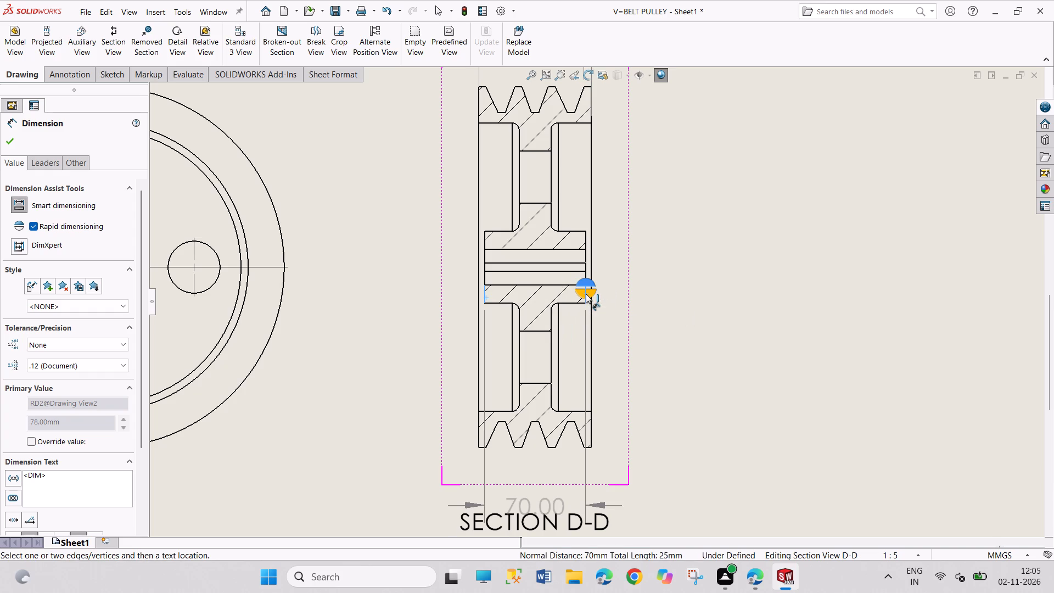
left_click(586, 294)
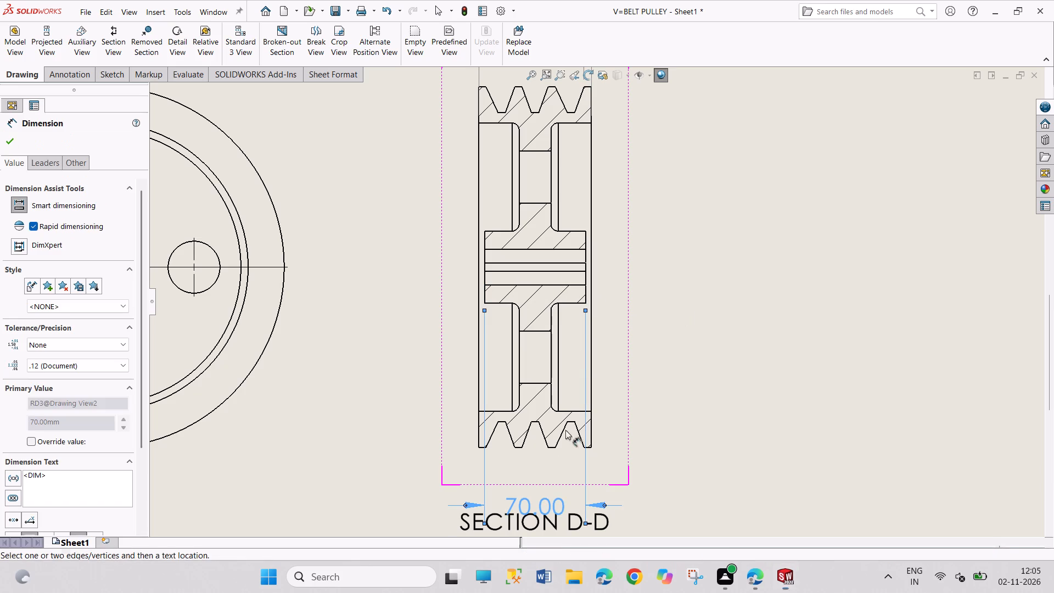
left_click_drag(545, 506, 545, 468)
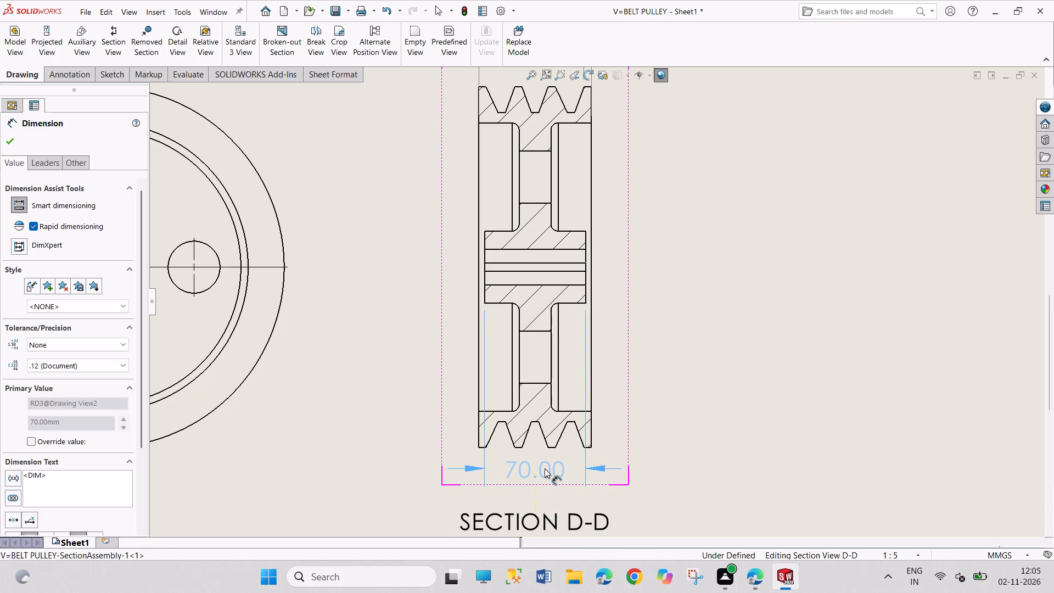
left_click_drag(545, 468, 689, 295)
scroll(607, 245, "down", 2)
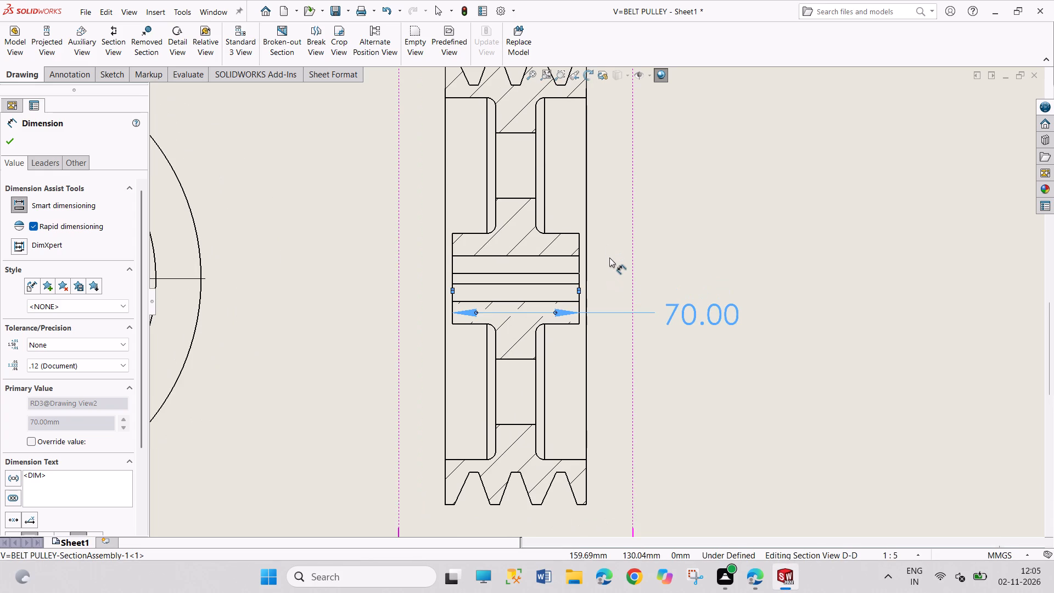
Insert a centerline midway between the two keyway edges along the hub bore in section D-D.
right_click(328, 287)
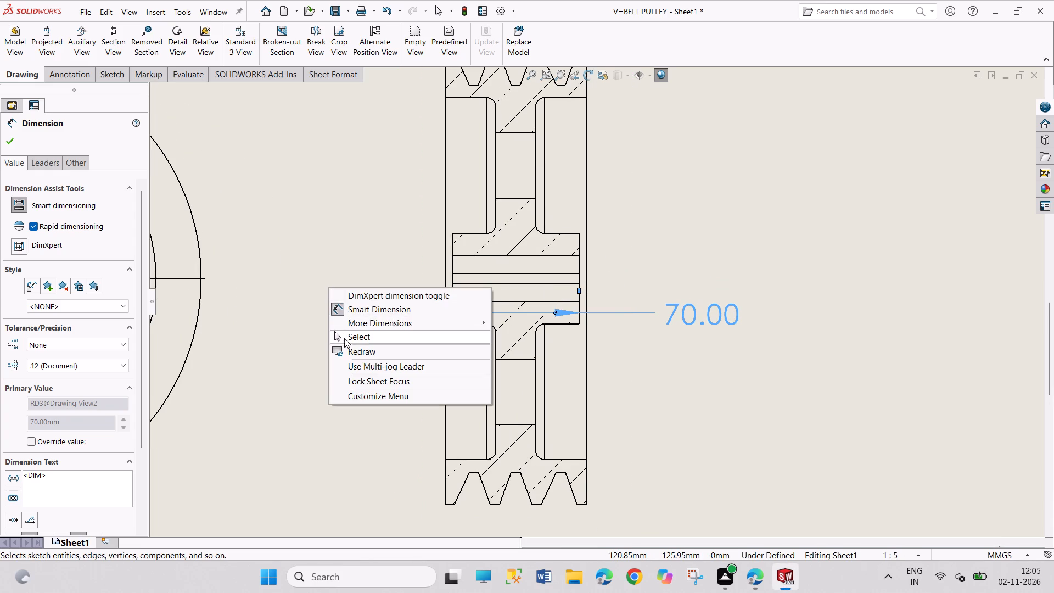
left_click(345, 339)
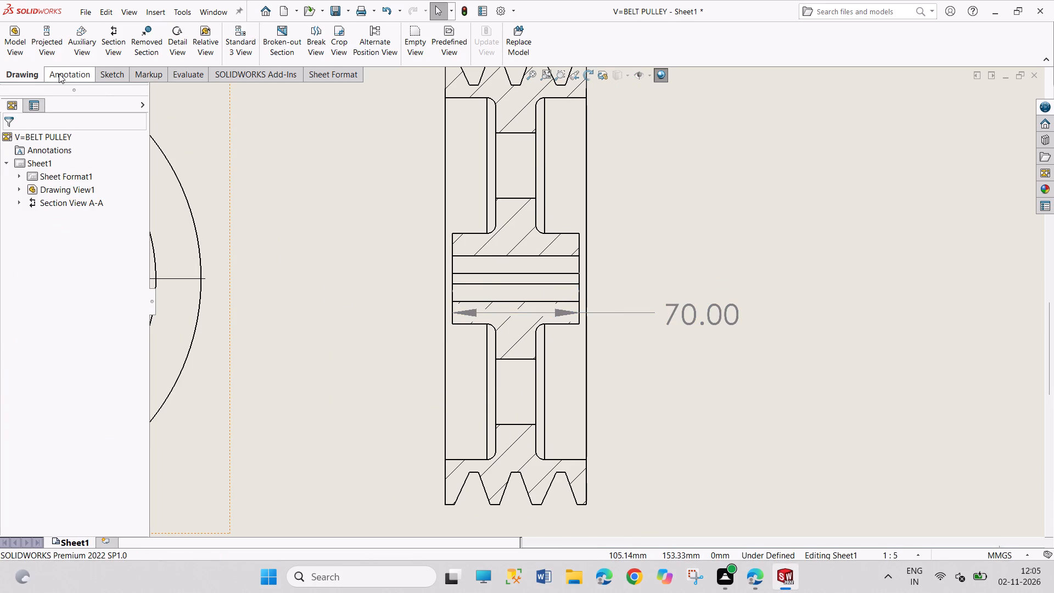
left_click(59, 74)
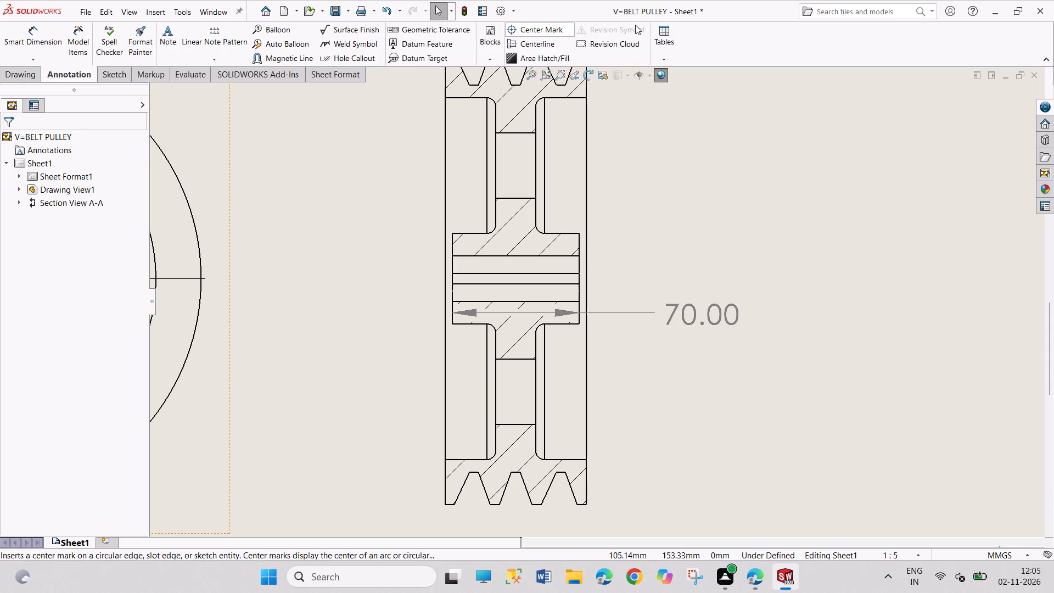
left_click(534, 40)
scroll(566, 293, "down", 2)
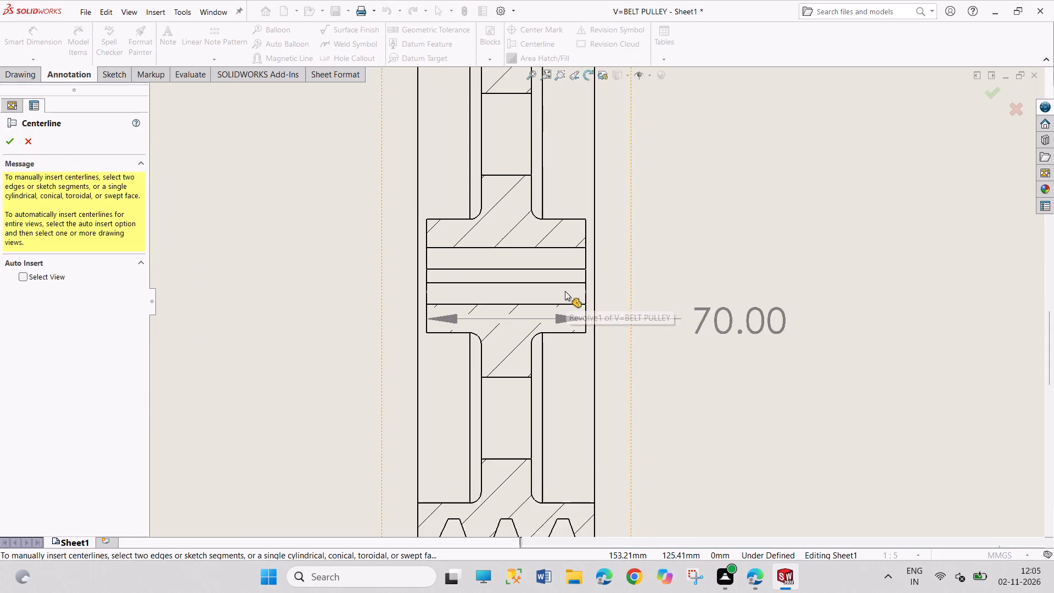
scroll(565, 291, "down", 2)
left_click(567, 266)
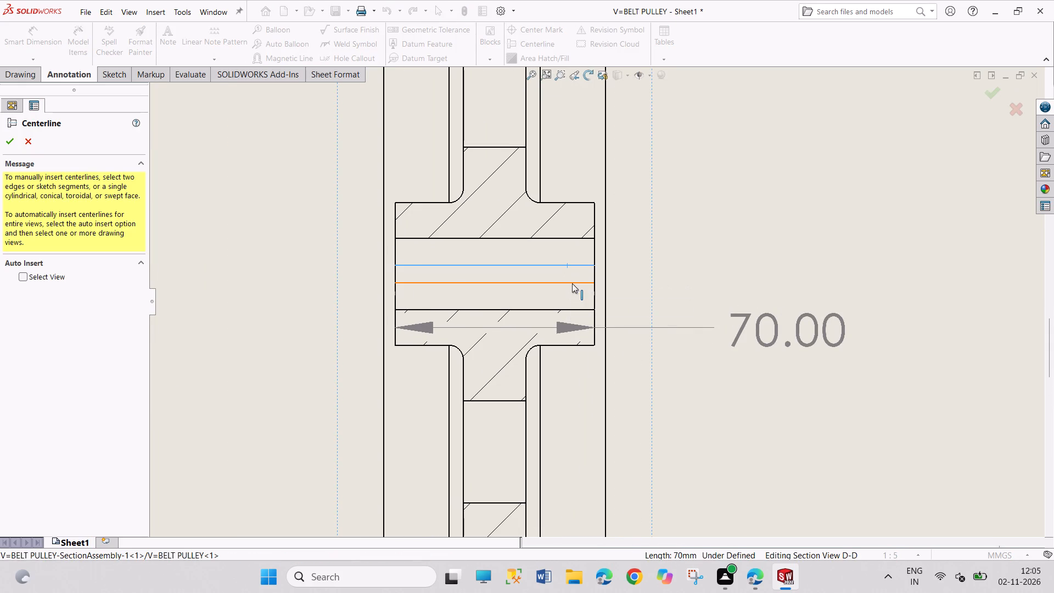
left_click(572, 283)
left_click(9, 144)
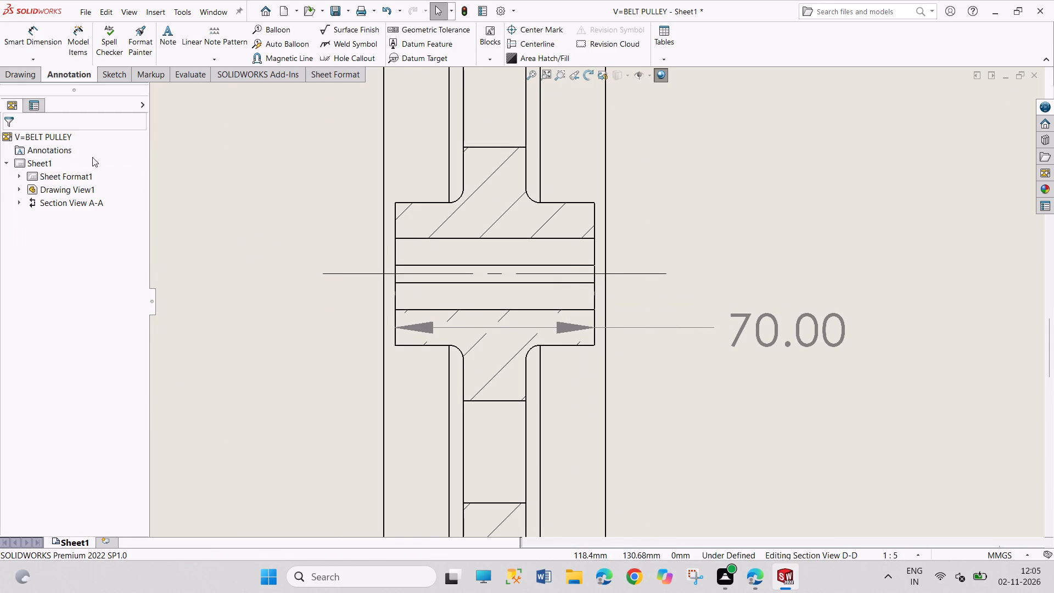
Dimension the bore's diameter vertically between its two corner points at the hub's right end face, placing it right of the section view.
right_click_drag(272, 276, 260, 182)
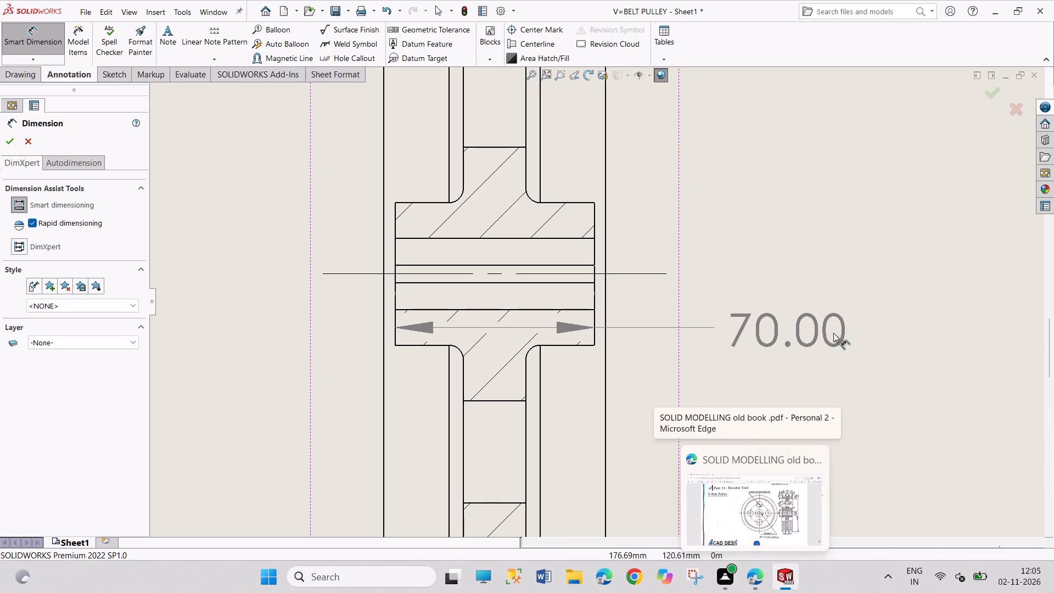
left_click(593, 239)
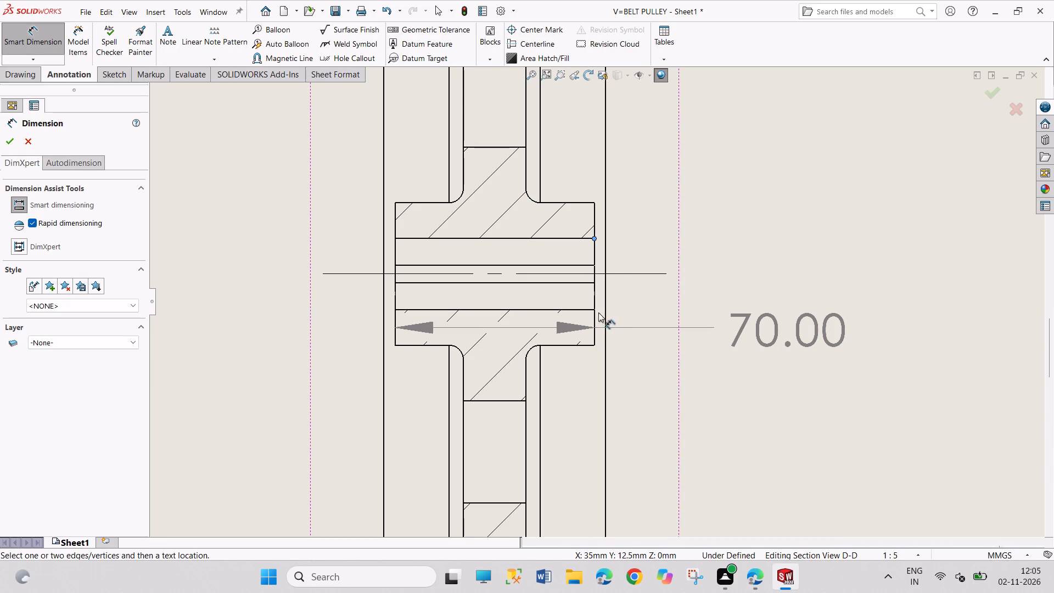
left_click(594, 311)
left_click(594, 311)
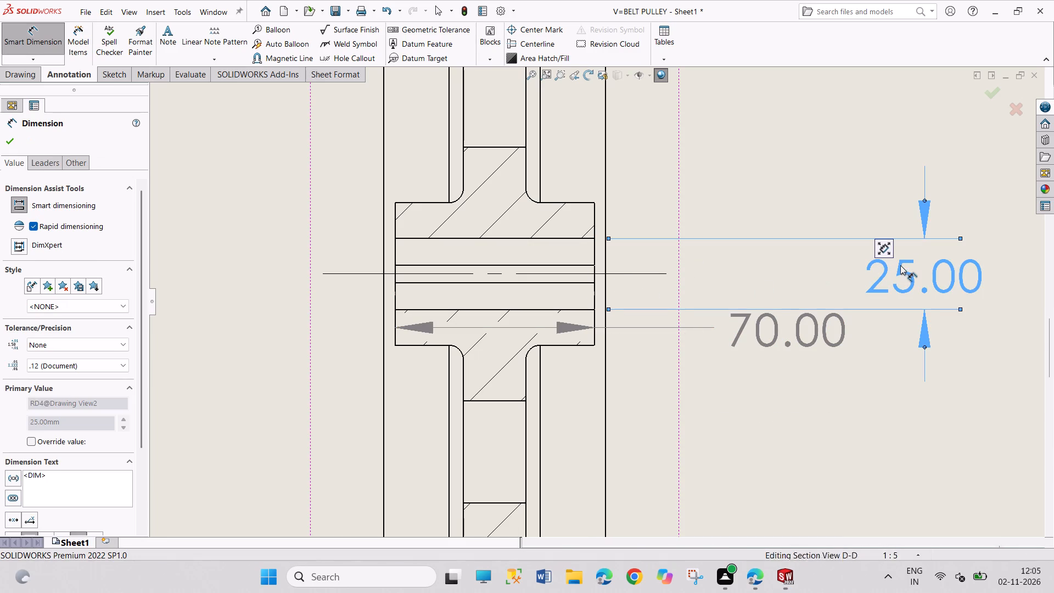
Dimension the keyway's width at the hub's right end, placing the text above and left of the bore dimension.
left_click(596, 283)
left_click(594, 265)
left_click(594, 265)
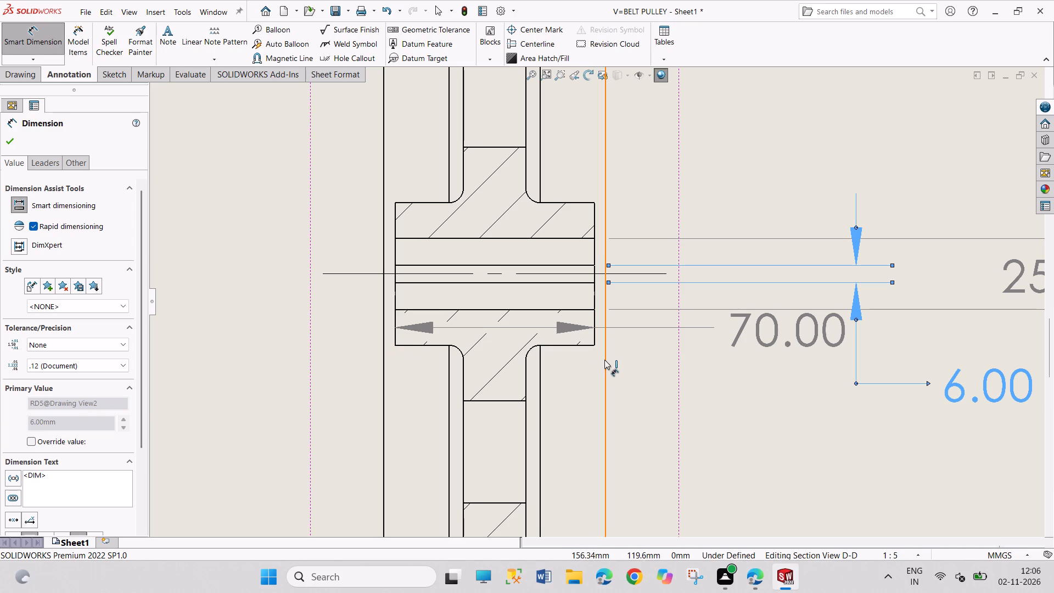
scroll(604, 360, "up", 4)
left_click_drag(777, 350, 772, 296)
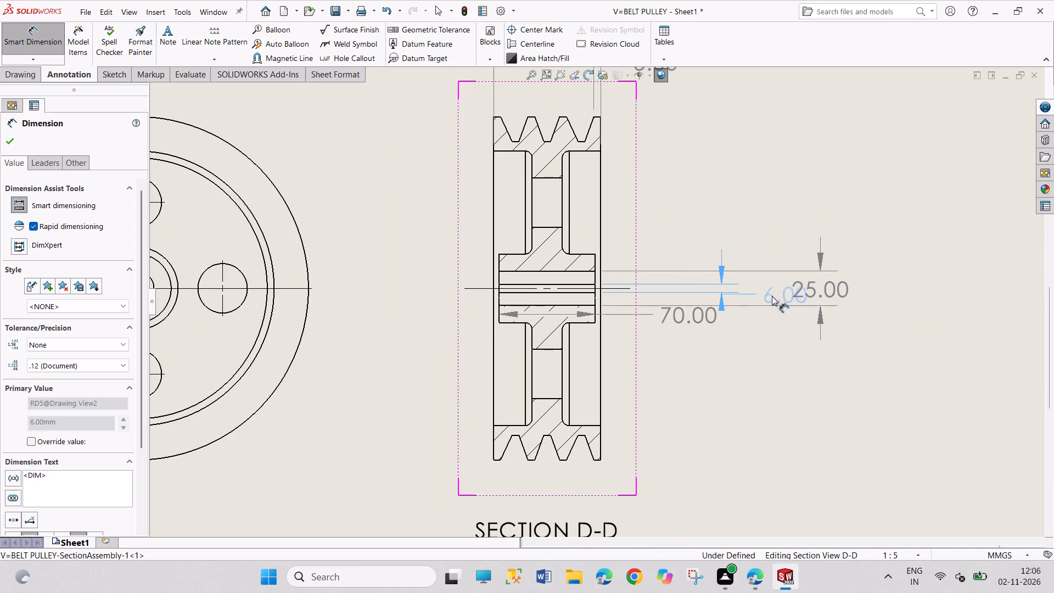
left_click_drag(772, 296, 786, 226)
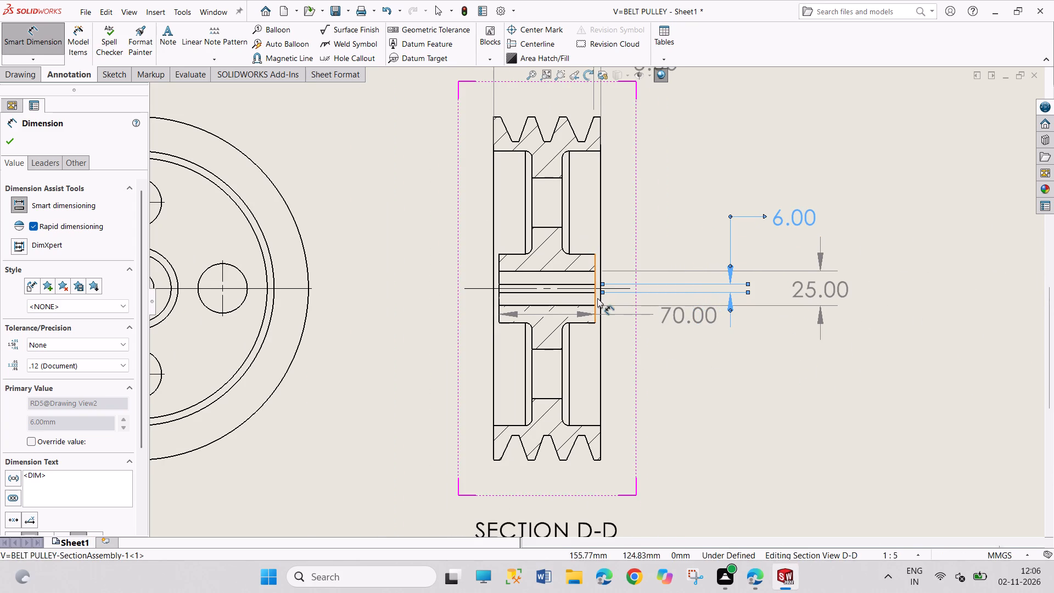
Dimension the hub's outer diameter in the section view, placing the dimension to the left of the pulley.
left_click(596, 298)
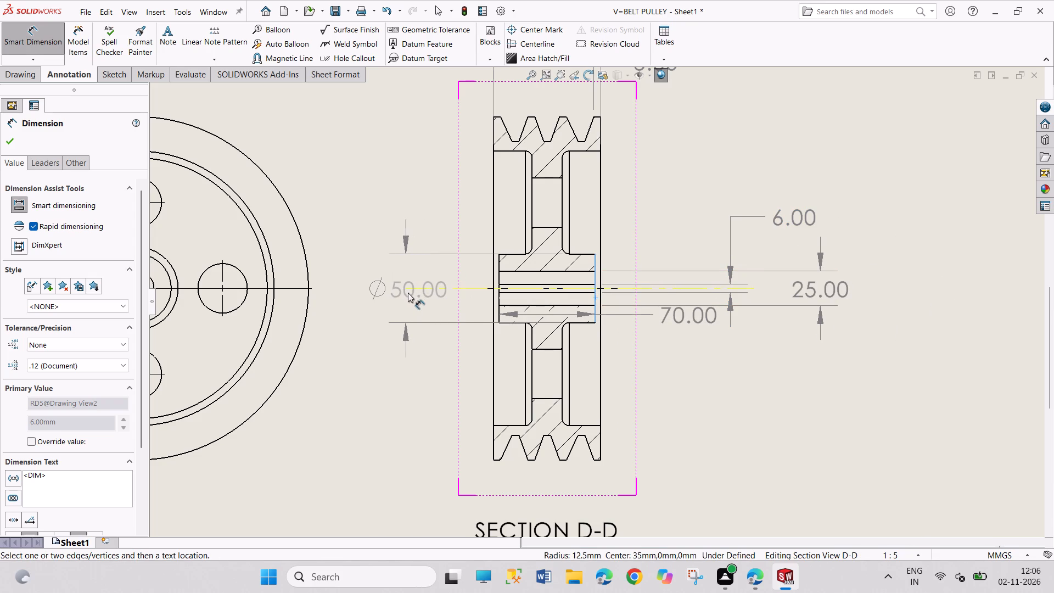
left_click(405, 293)
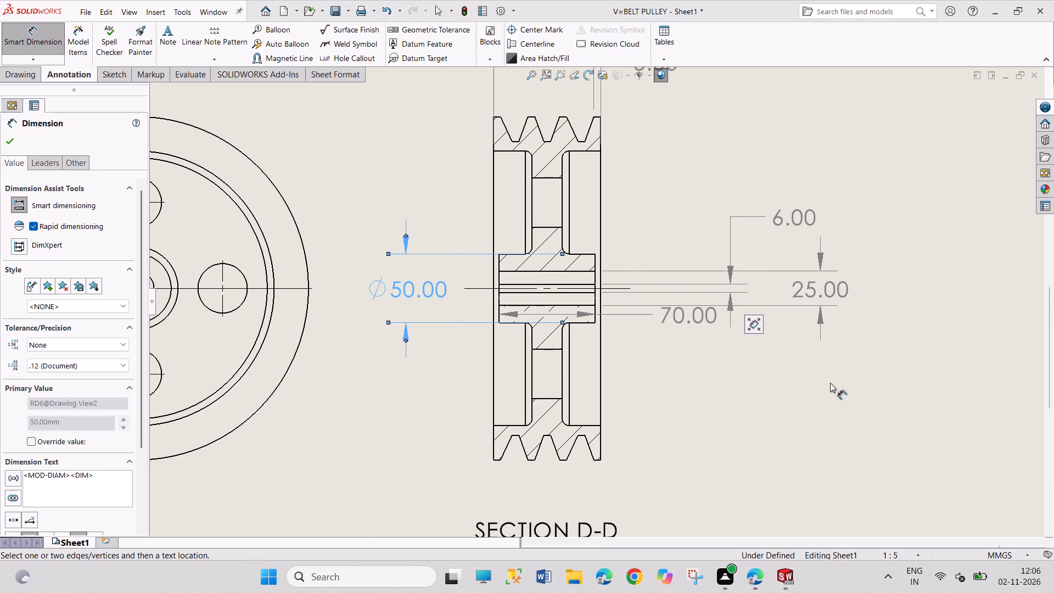
left_click(830, 383)
Dimension the radius of the upper-right fillet between hub and web, with the text right of the section and above the bore dimensions.
scroll(630, 260, "down", 2)
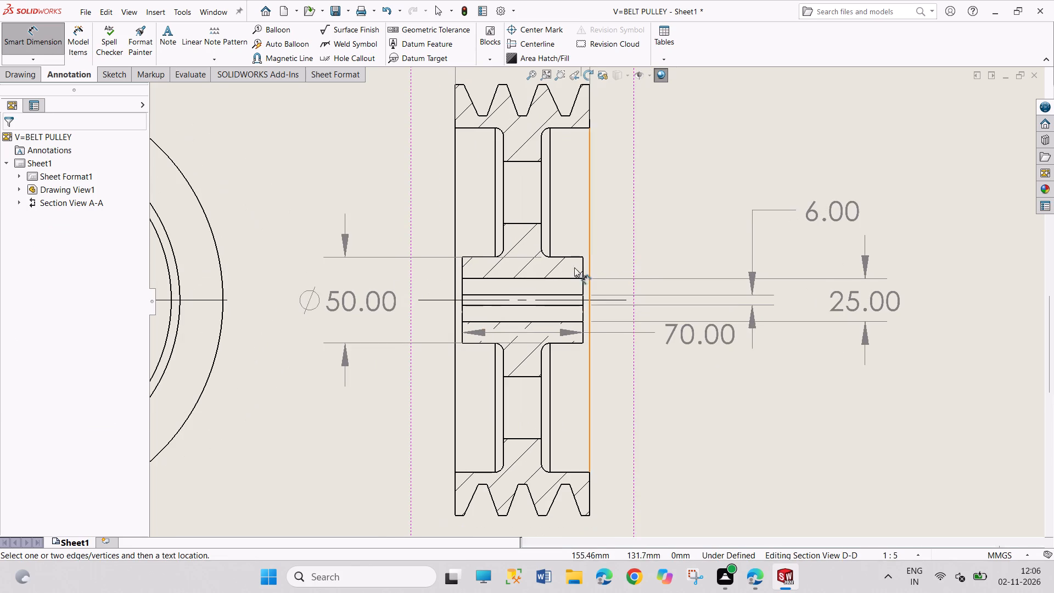
scroll(560, 253, "down", 2)
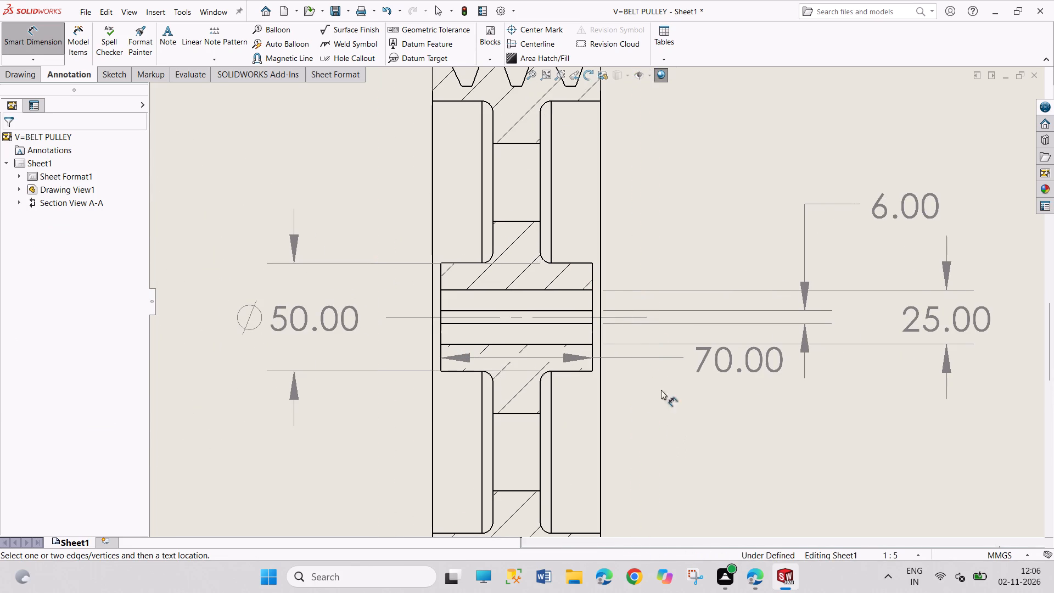
left_click(543, 261)
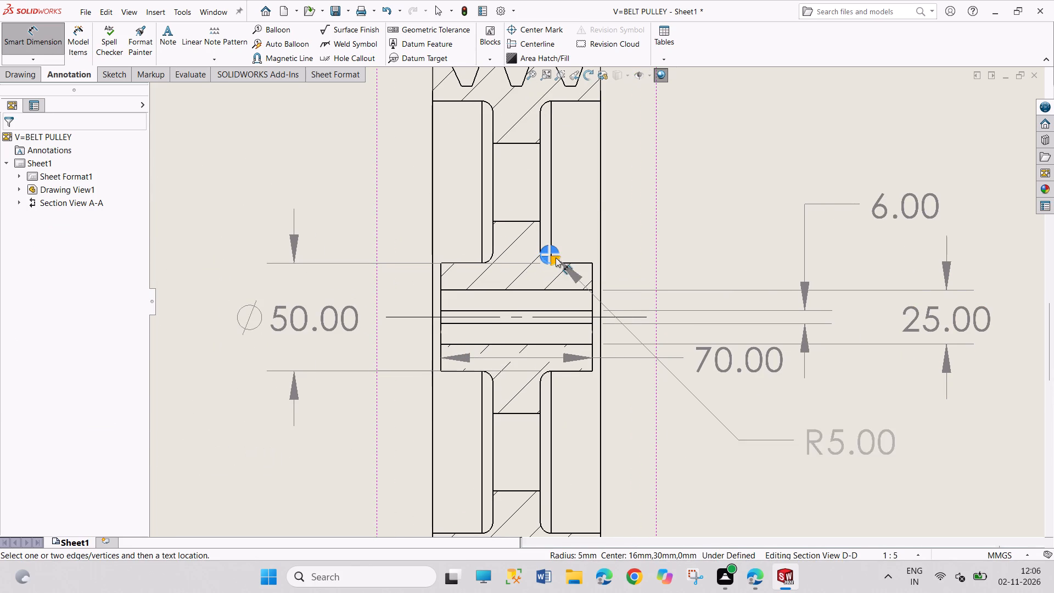
left_click(556, 251)
left_click_drag(794, 120, 689, 208)
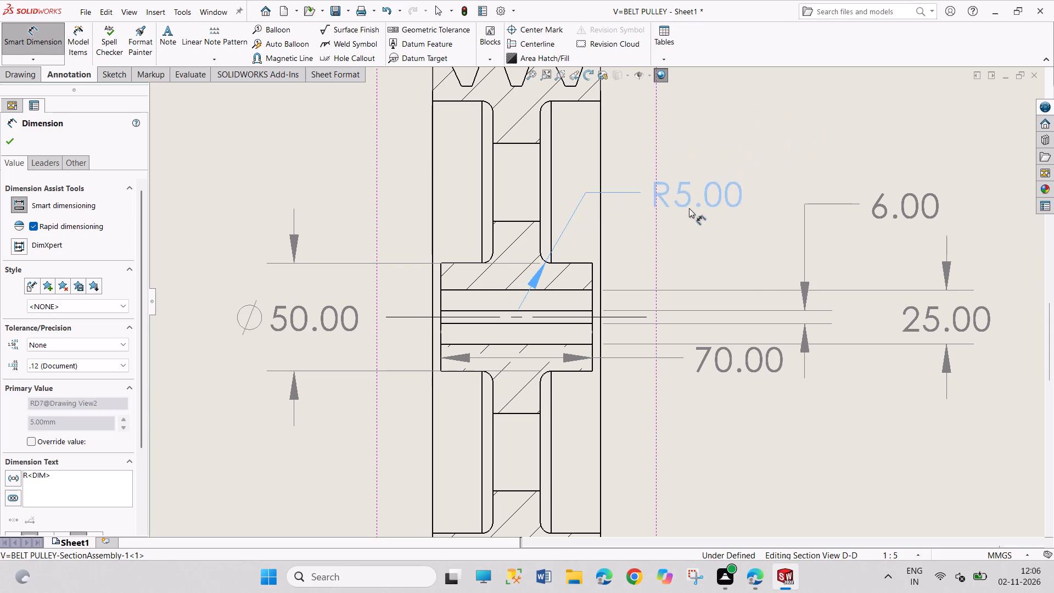
left_click_drag(689, 208, 703, 230)
Dimension the radius of the upper-right fillet between web and rim, placing the text right of the section above the hub fillet's radius.
scroll(602, 241, "up", 2)
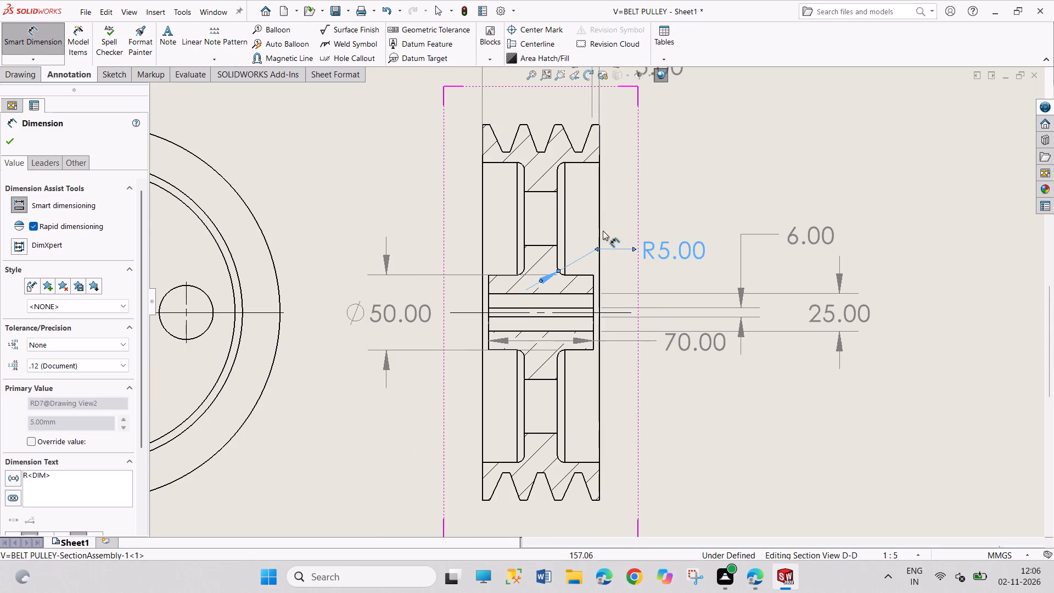
scroll(603, 193, "down", 3)
left_click(540, 173)
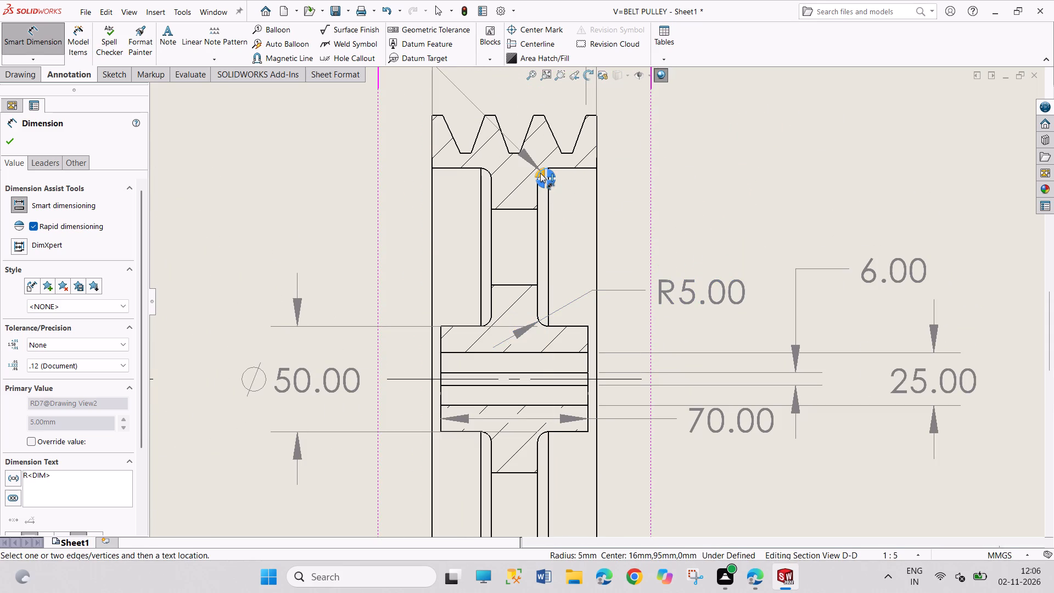
left_click(551, 181)
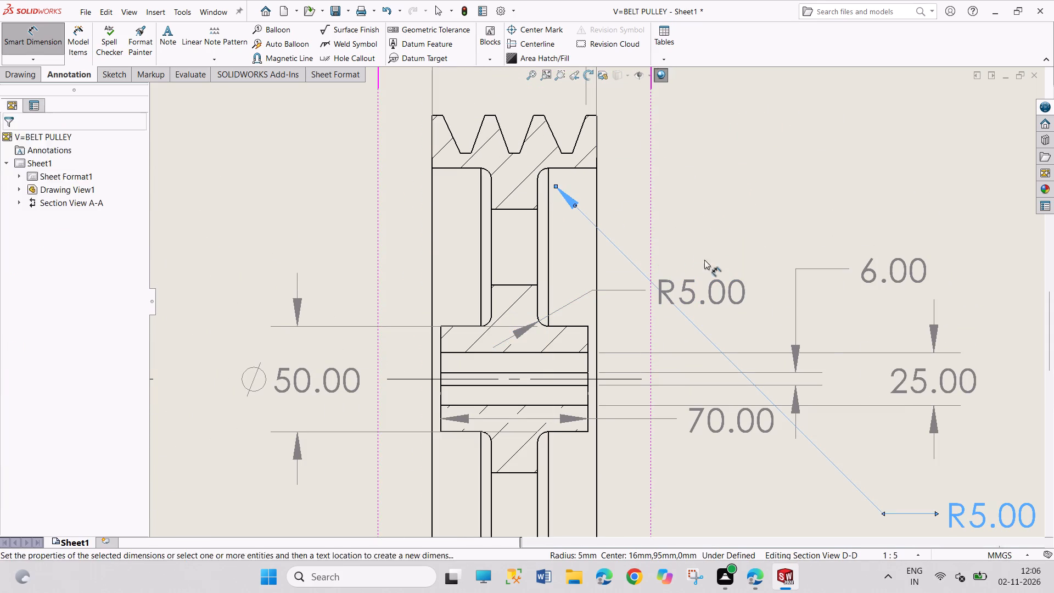
left_click_drag(986, 524, 735, 234)
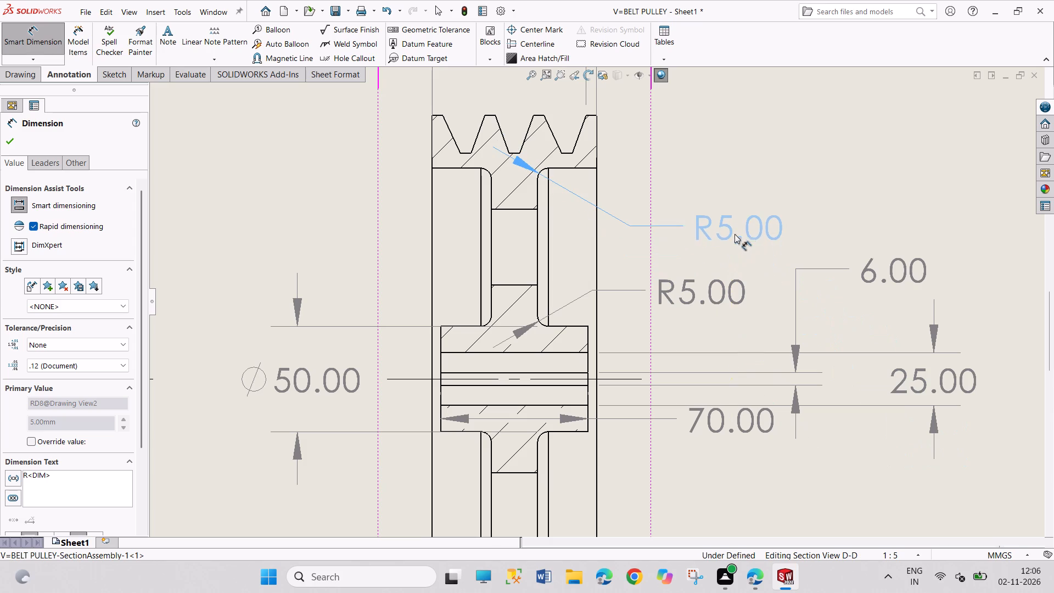
left_click_drag(735, 234, 743, 228)
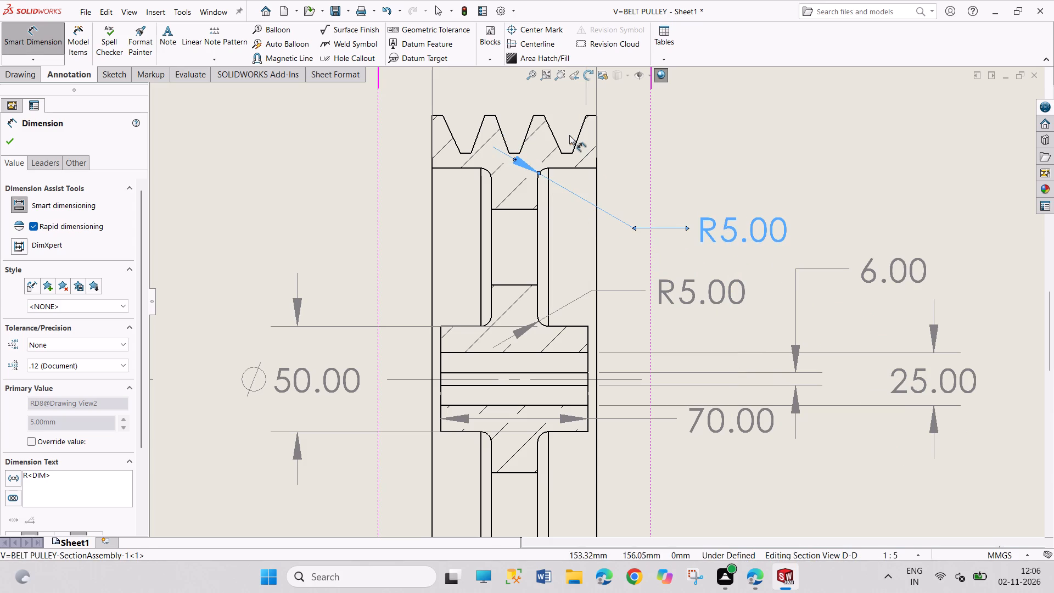
Dimension the angle between the flanks of the upper rim's middle V-groove, placing it just above the rim beneath the overall width.
scroll(567, 135, "down", 5)
left_click(467, 193)
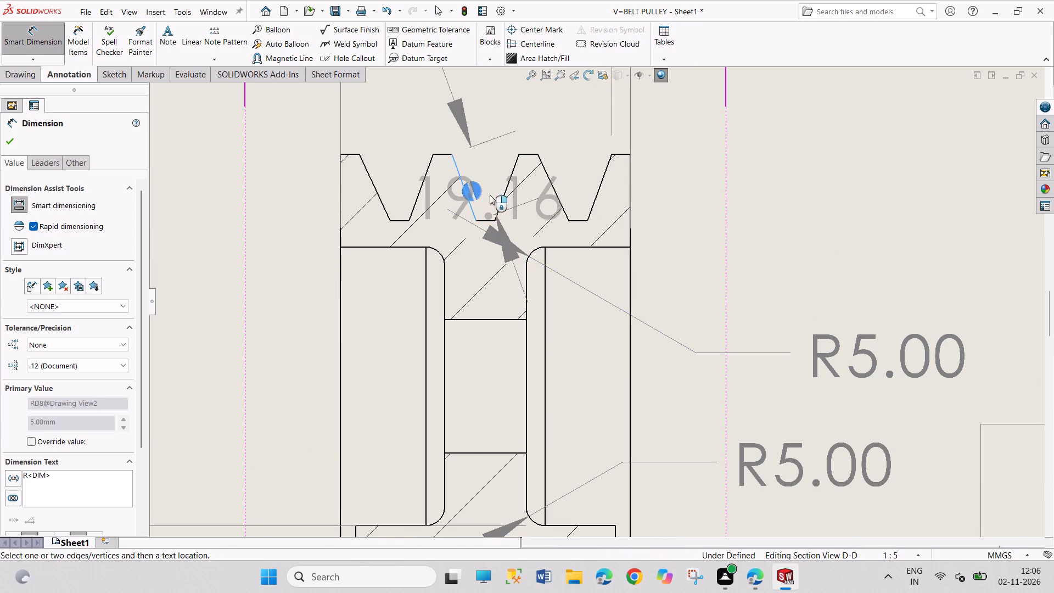
left_click(503, 197)
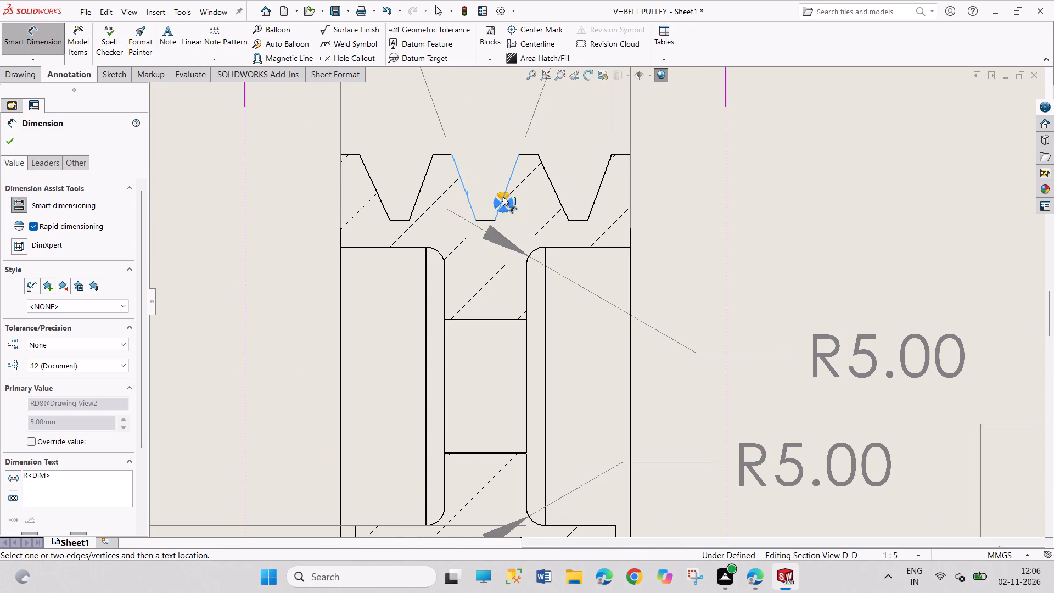
left_click(503, 197)
scroll(539, 193, "up", 5)
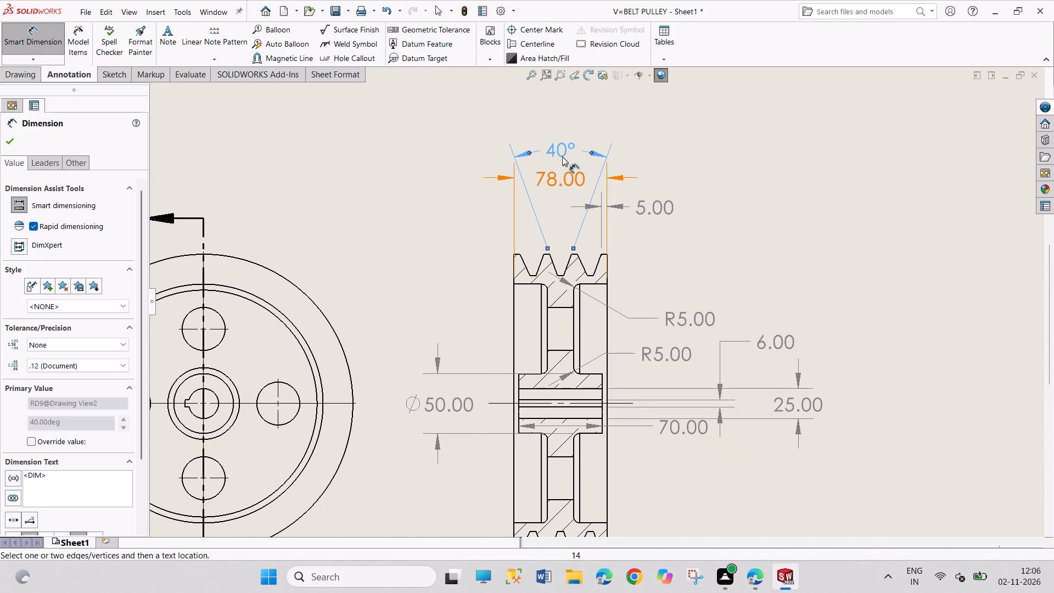
left_click_drag(559, 149, 559, 227)
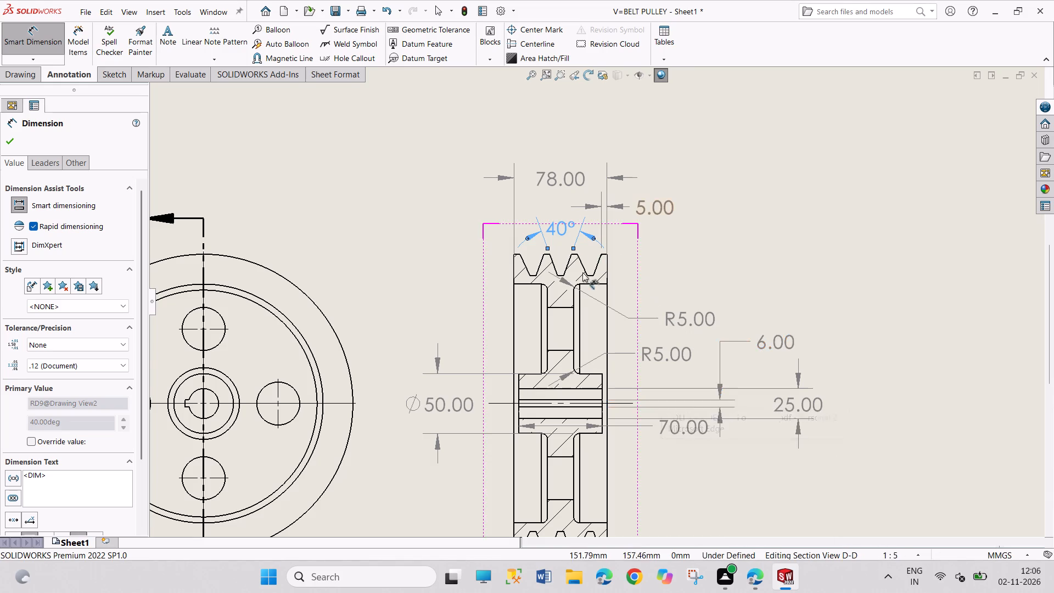
Dimension the V-groove's depth from the upper rim's left crest to the left groove's bottom, placing it left of the rim.
scroll(580, 285, "down", 5)
scroll(514, 275, "down", 4)
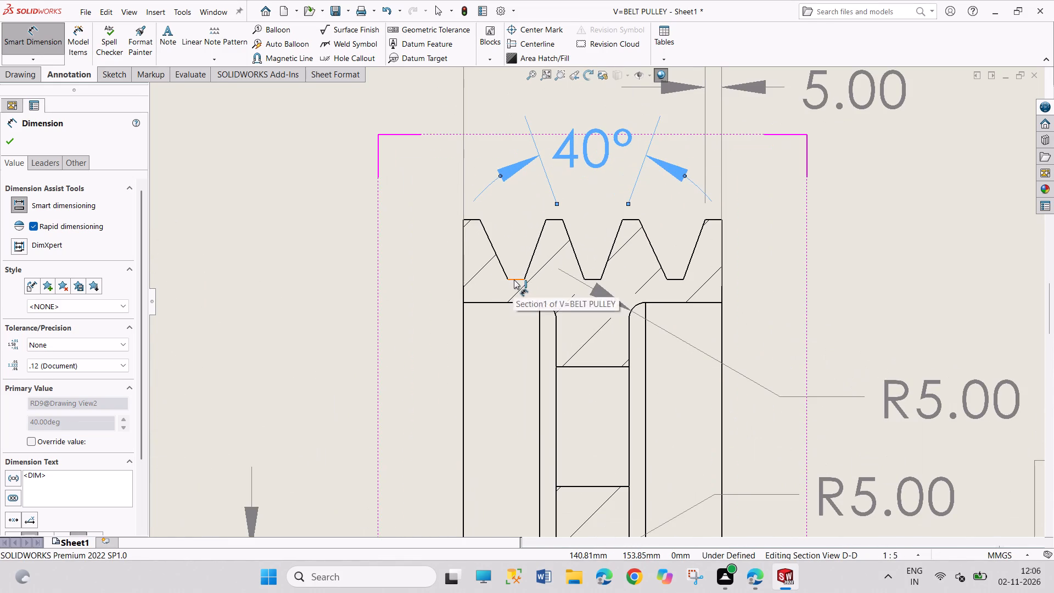
left_click(514, 279)
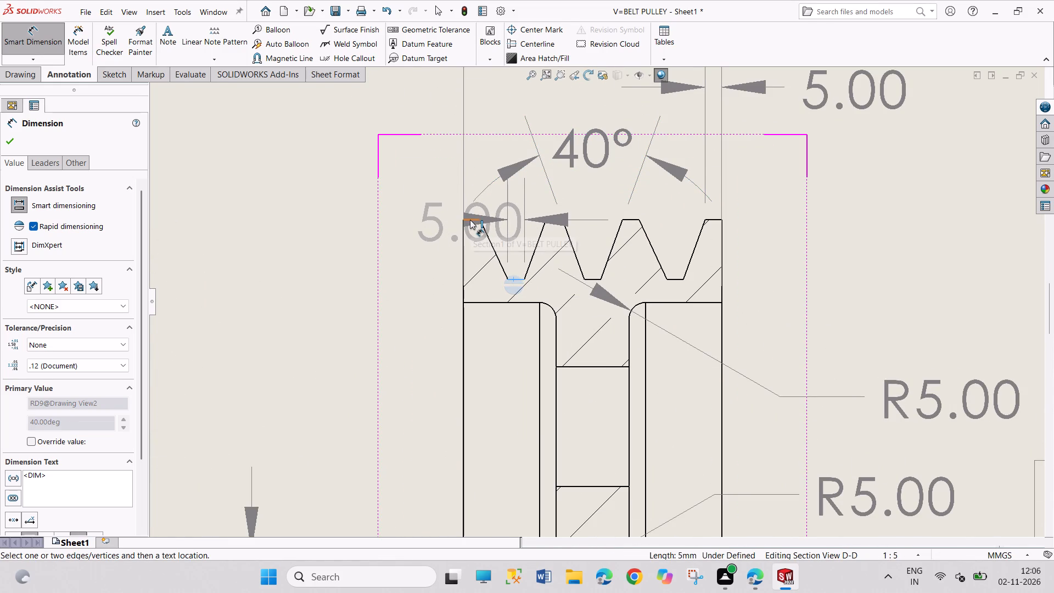
left_click(470, 220)
left_click(470, 220)
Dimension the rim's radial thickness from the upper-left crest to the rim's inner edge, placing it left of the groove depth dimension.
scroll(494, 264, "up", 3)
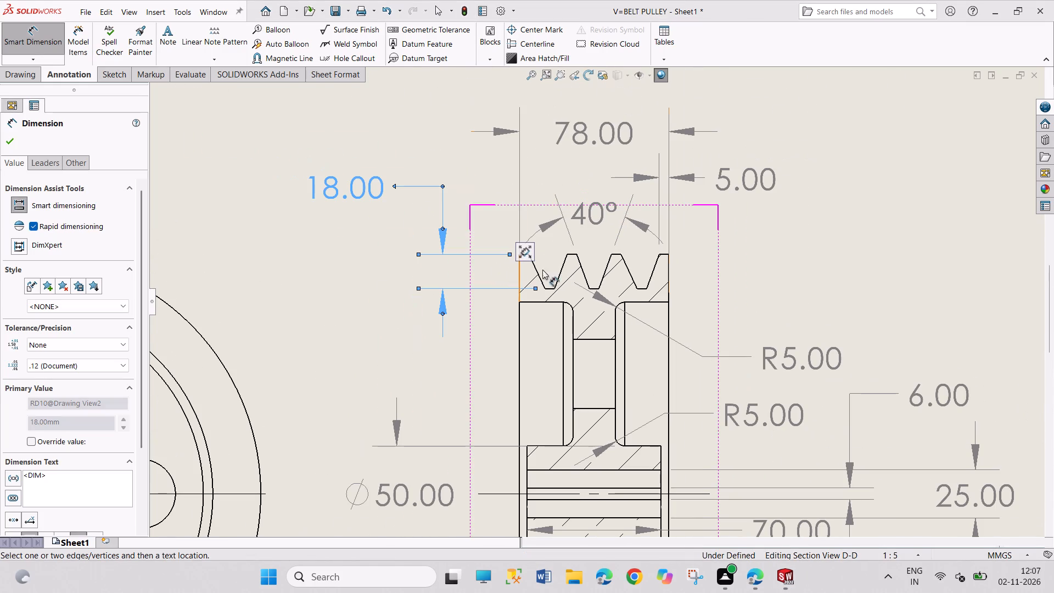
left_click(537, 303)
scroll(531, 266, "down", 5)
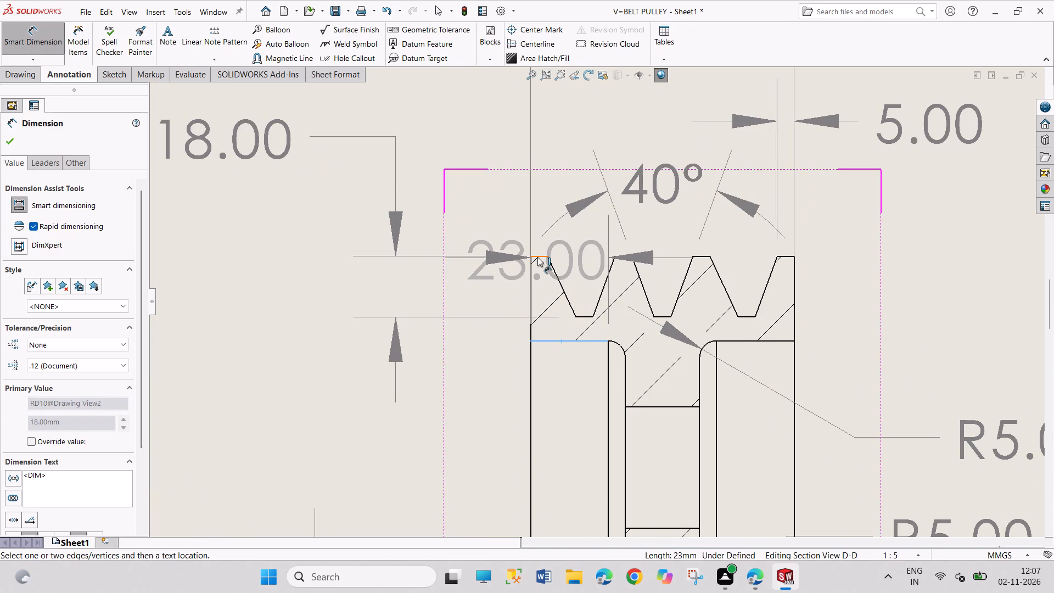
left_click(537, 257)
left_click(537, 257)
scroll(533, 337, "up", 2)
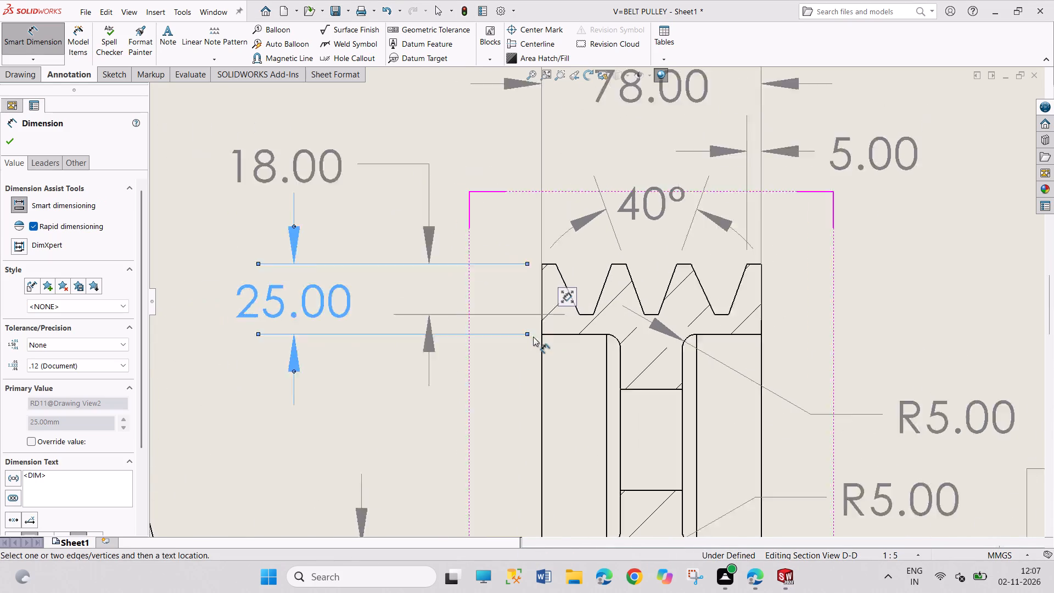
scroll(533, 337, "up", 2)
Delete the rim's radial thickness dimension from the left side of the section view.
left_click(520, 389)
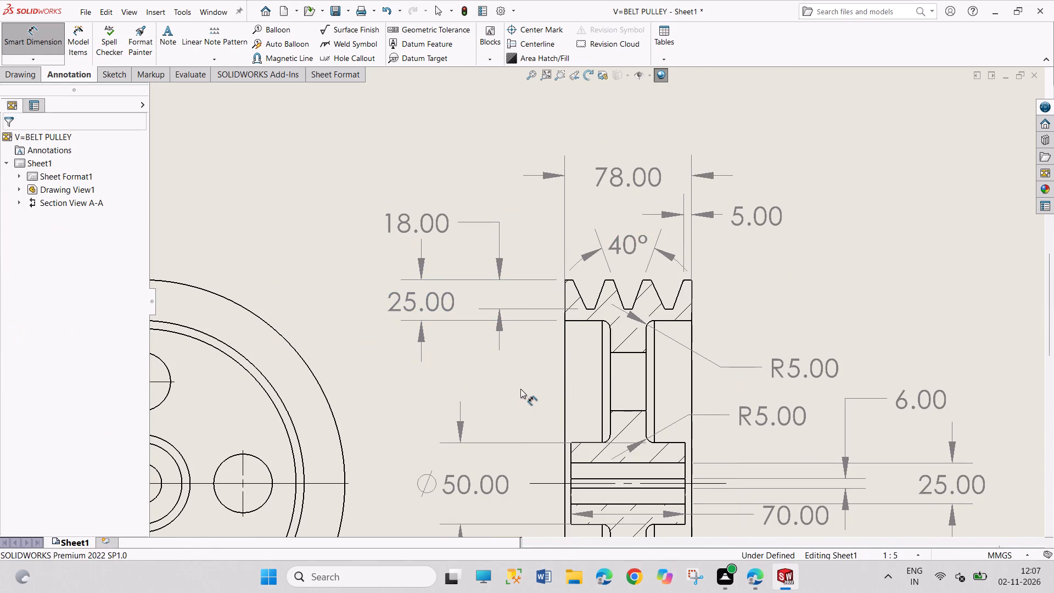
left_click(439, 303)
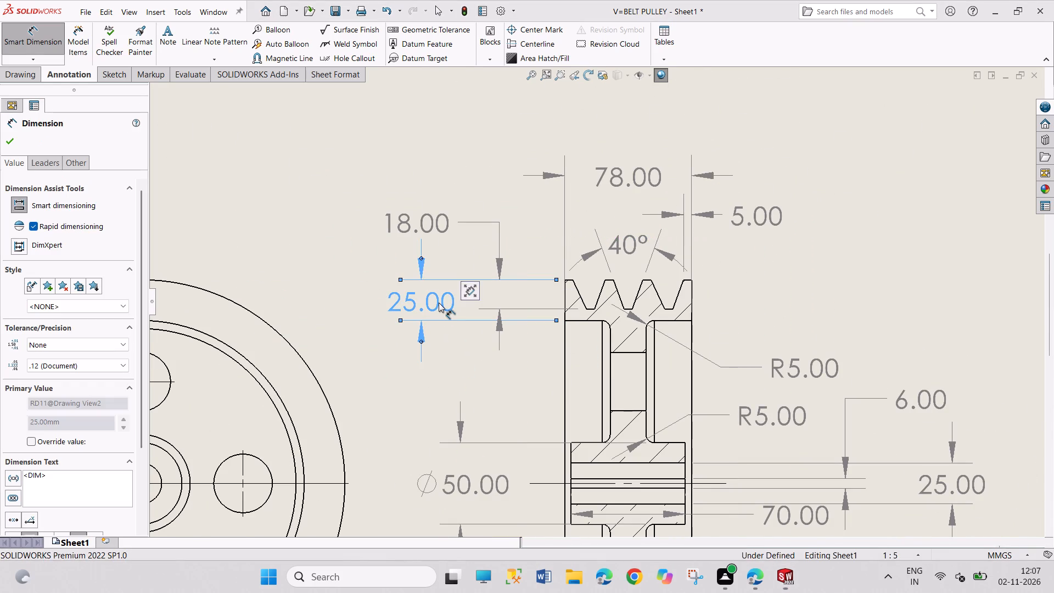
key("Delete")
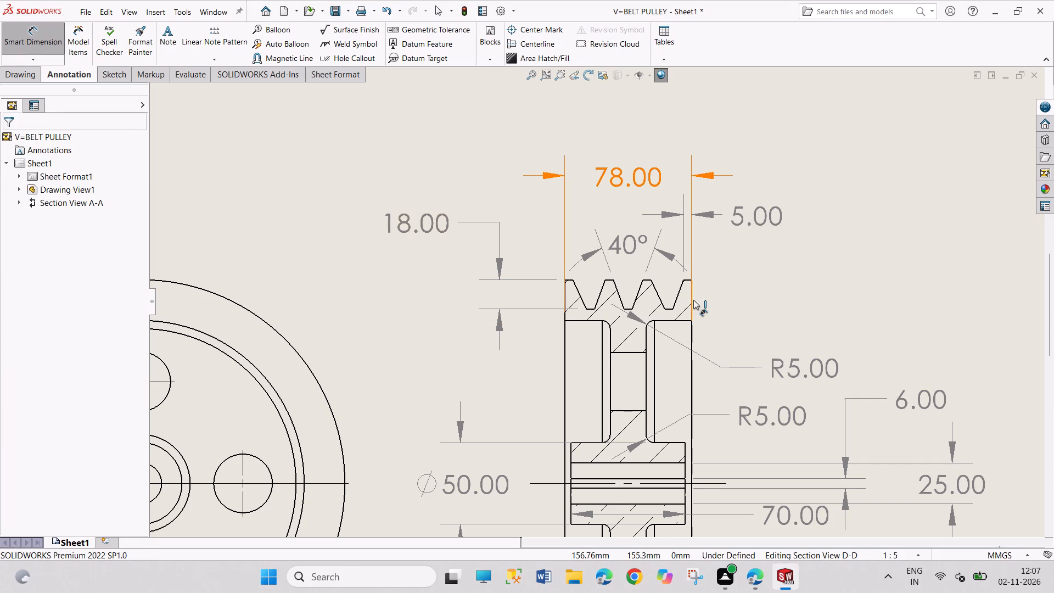
Dimension the upper rim's radial thickness along its right edge, placing it right of the rim beneath the land width.
left_click(693, 300)
left_click(693, 300)
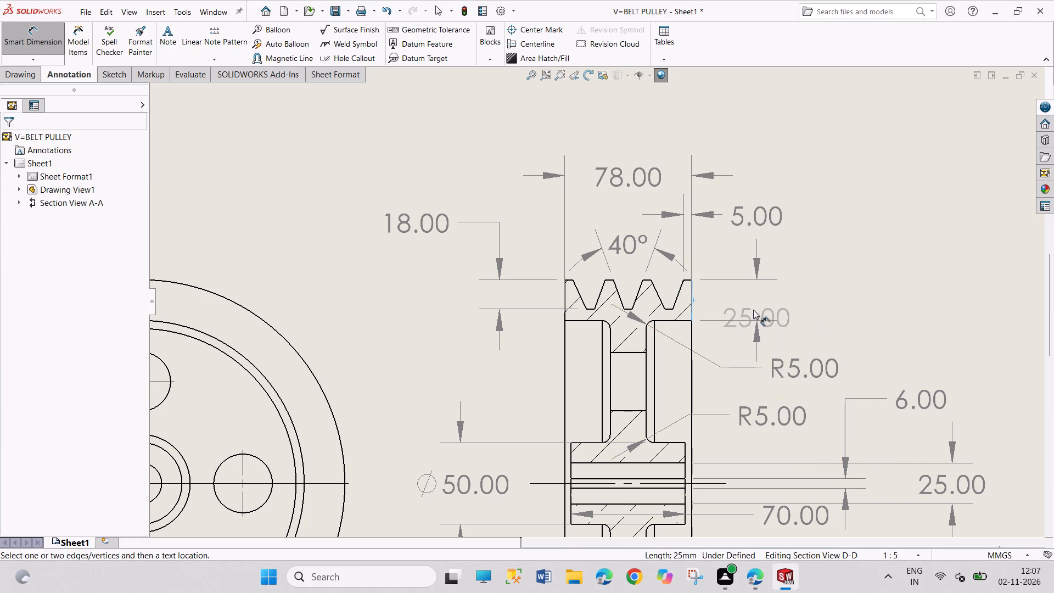
left_click(756, 298)
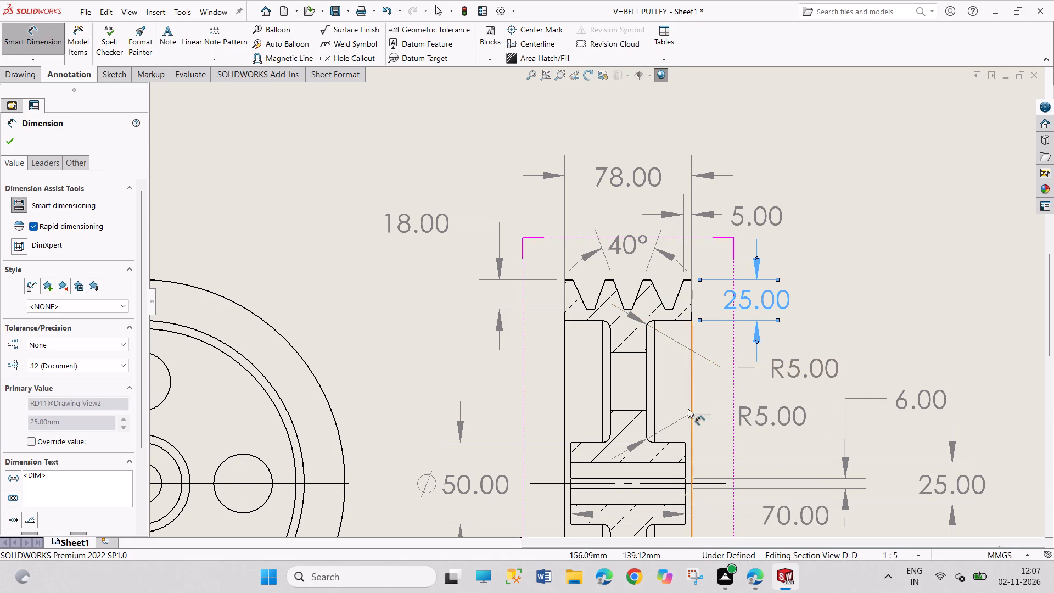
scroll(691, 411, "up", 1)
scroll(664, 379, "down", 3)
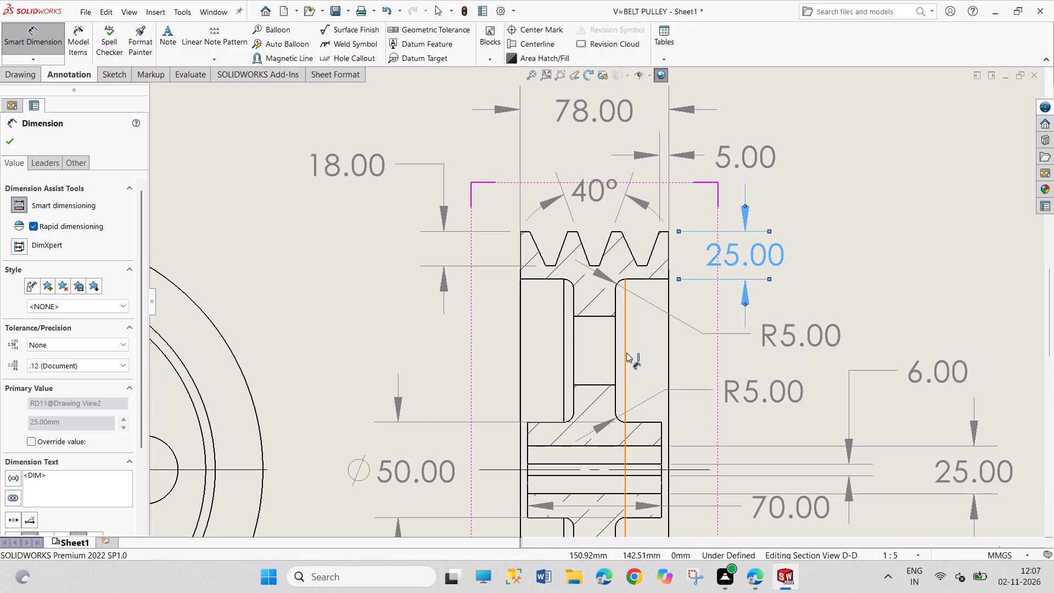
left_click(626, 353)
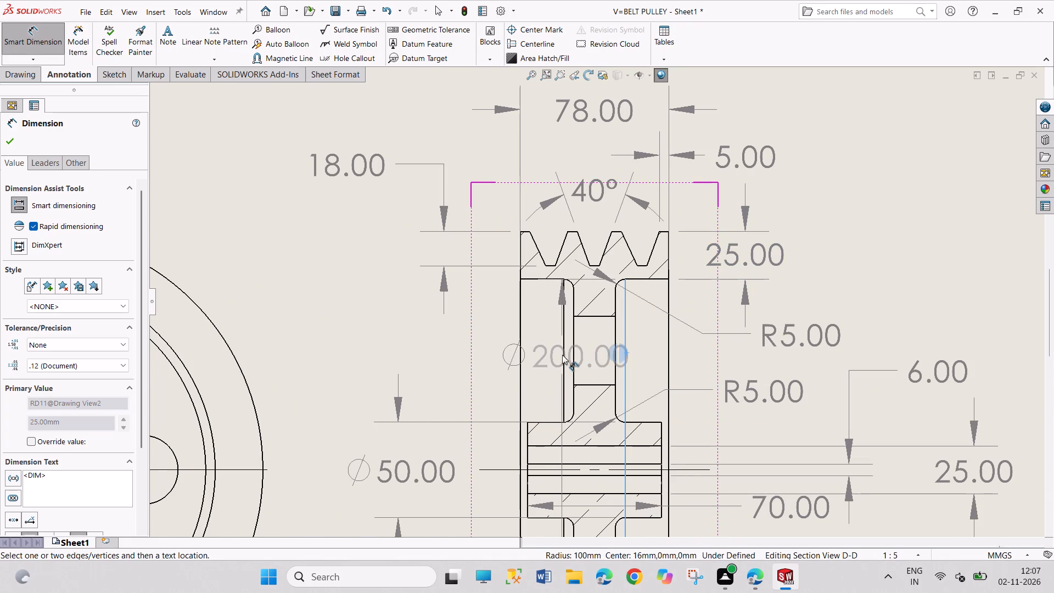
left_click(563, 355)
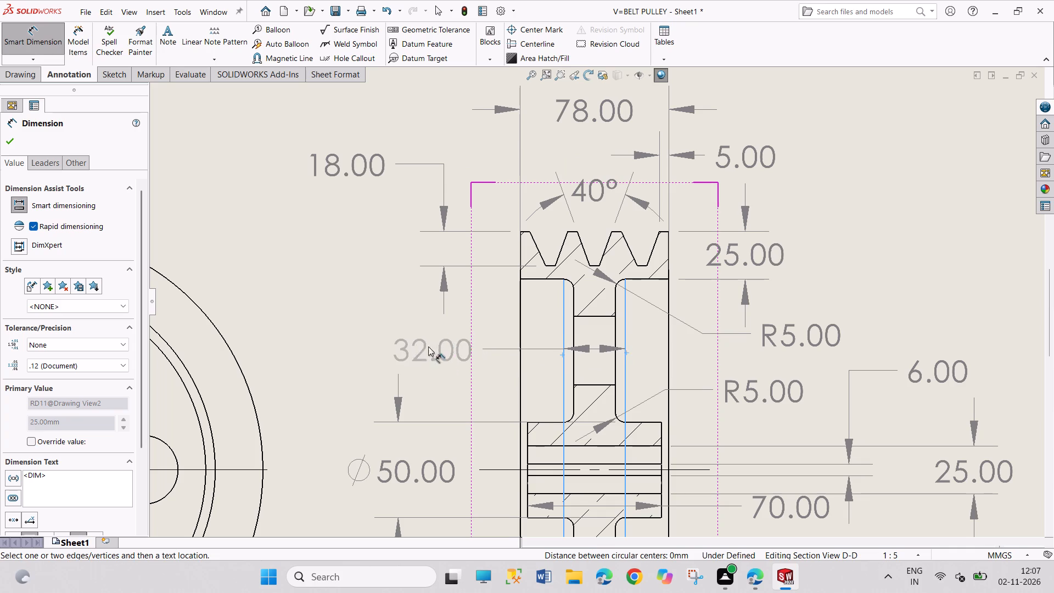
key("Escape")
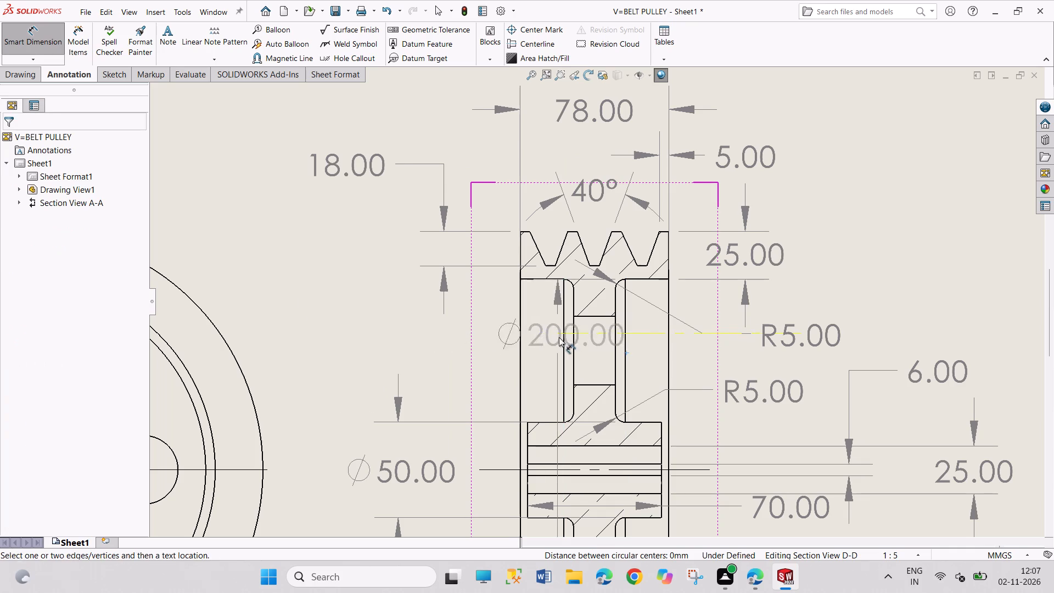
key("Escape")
Dimension the web's thickness across the upper hole, placing it left of the section view.
left_click(615, 349)
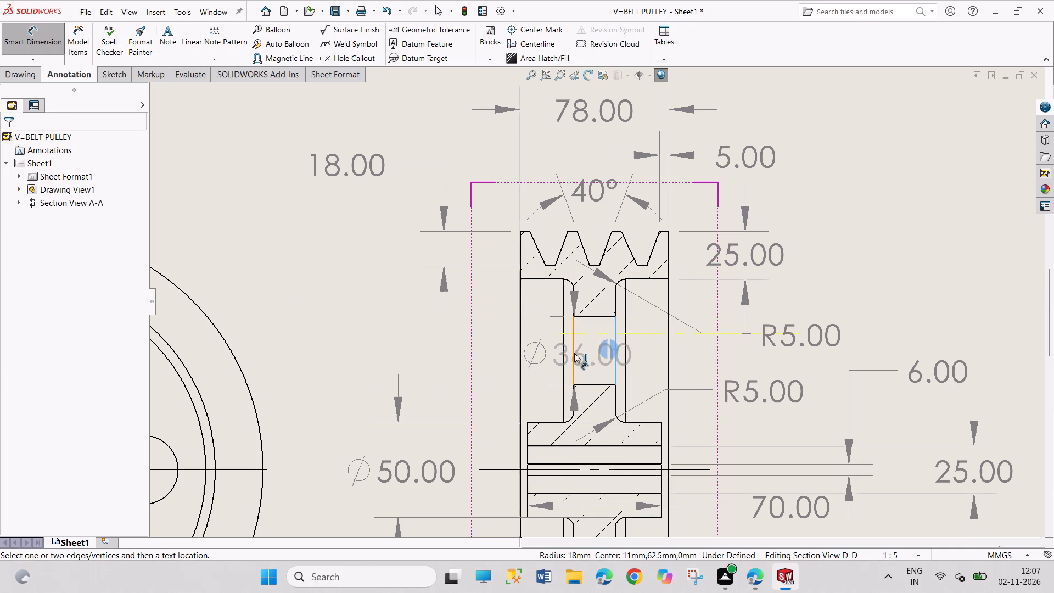
left_click(574, 353)
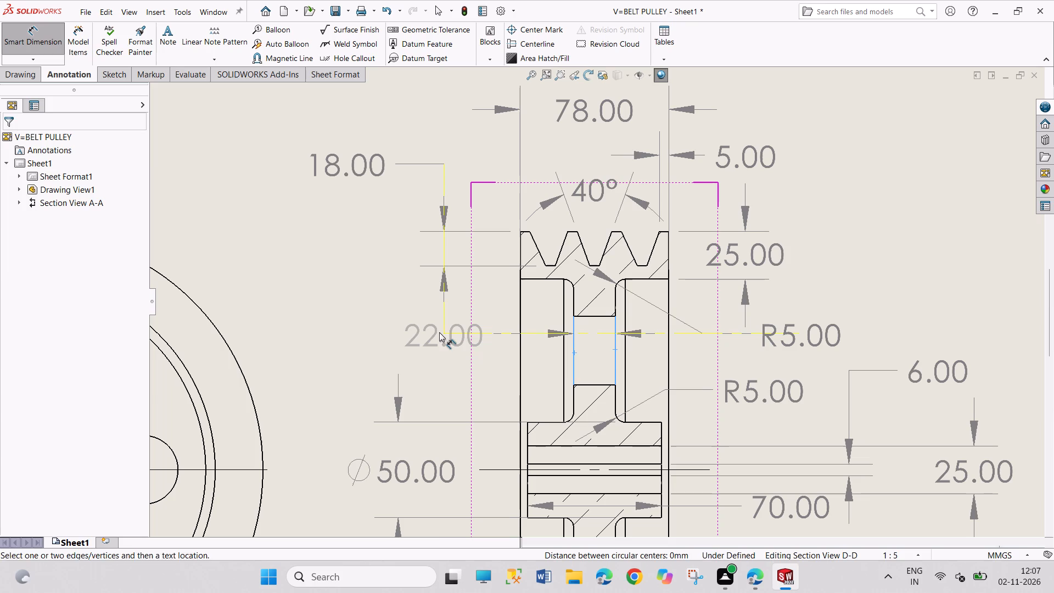
left_click(439, 332)
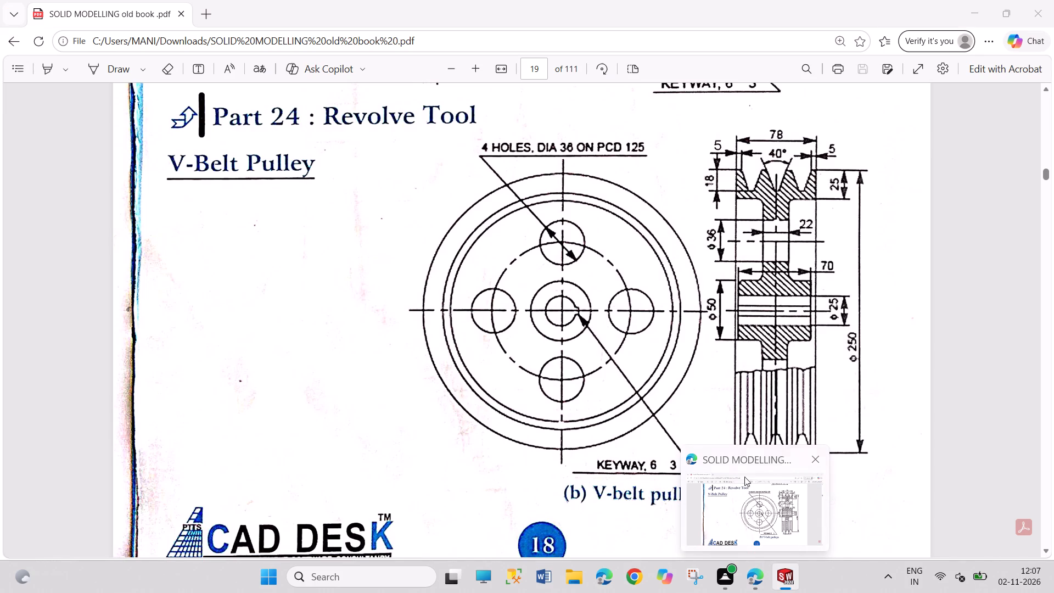
Dimension the diameter of the upper web hole in the section, placing it left of the web thickness dimension.
left_click(596, 318)
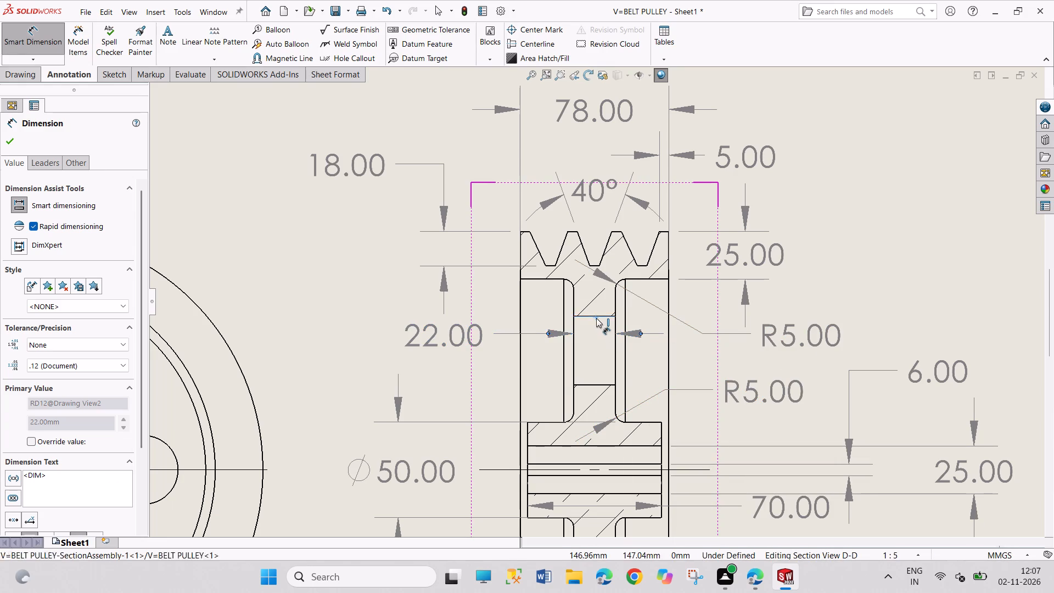
left_click(602, 384)
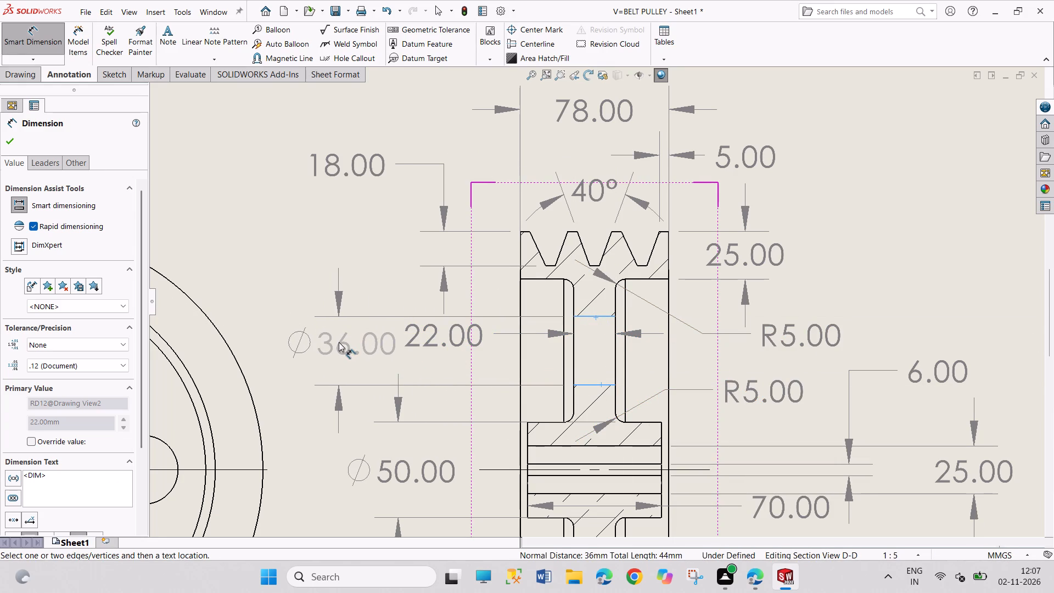
left_click(329, 343)
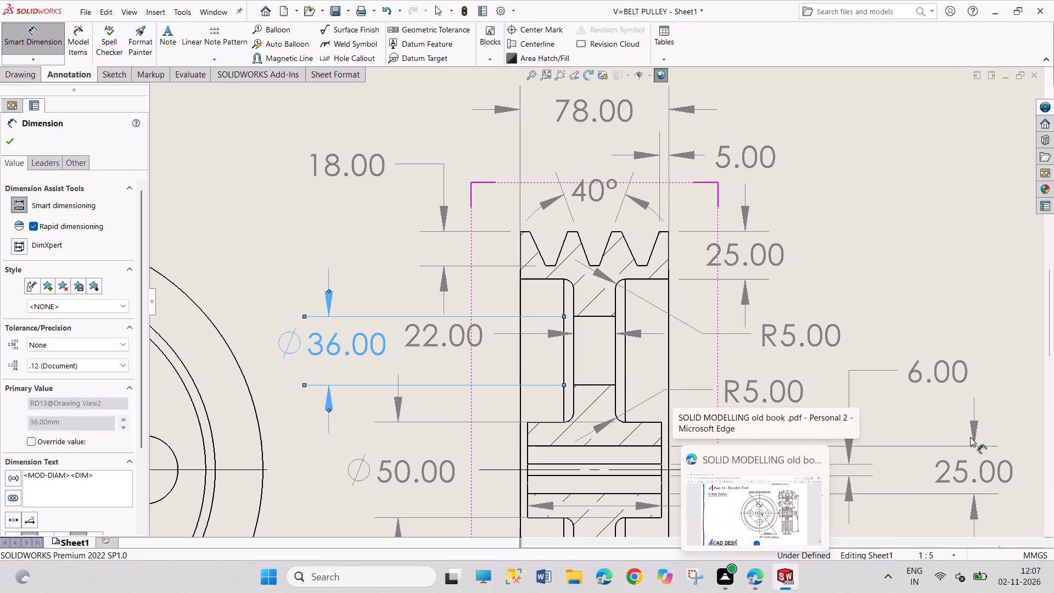
Dimension the pulley's outer diameter between the lower-right and upper-right rim crests, placing it right of all other section dimensions.
scroll(873, 422, "up", 5)
scroll(655, 460, "down", 5)
scroll(586, 409, "down", 2)
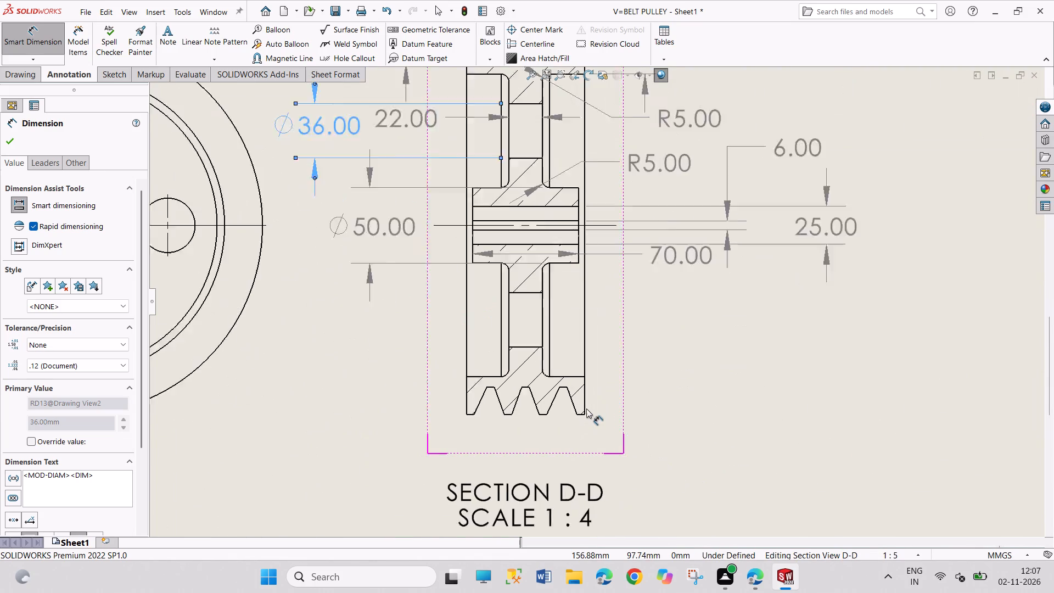
scroll(586, 409, "down", 2)
left_click(582, 400)
scroll(640, 294, "up", 2)
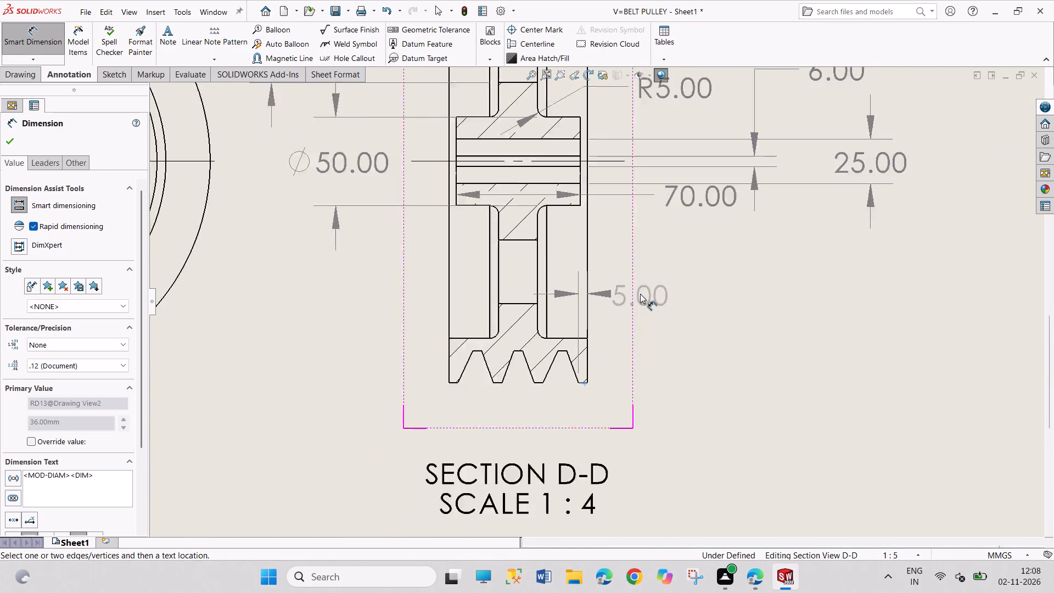
scroll(640, 294, "up", 3)
scroll(592, 136, "down", 11)
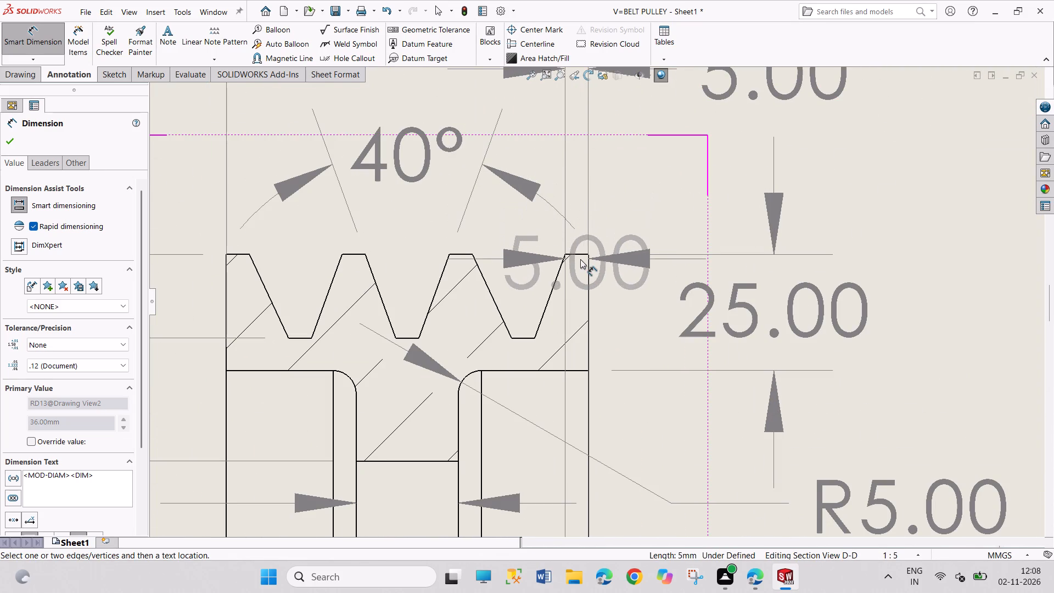
left_click(581, 255)
left_click(583, 255)
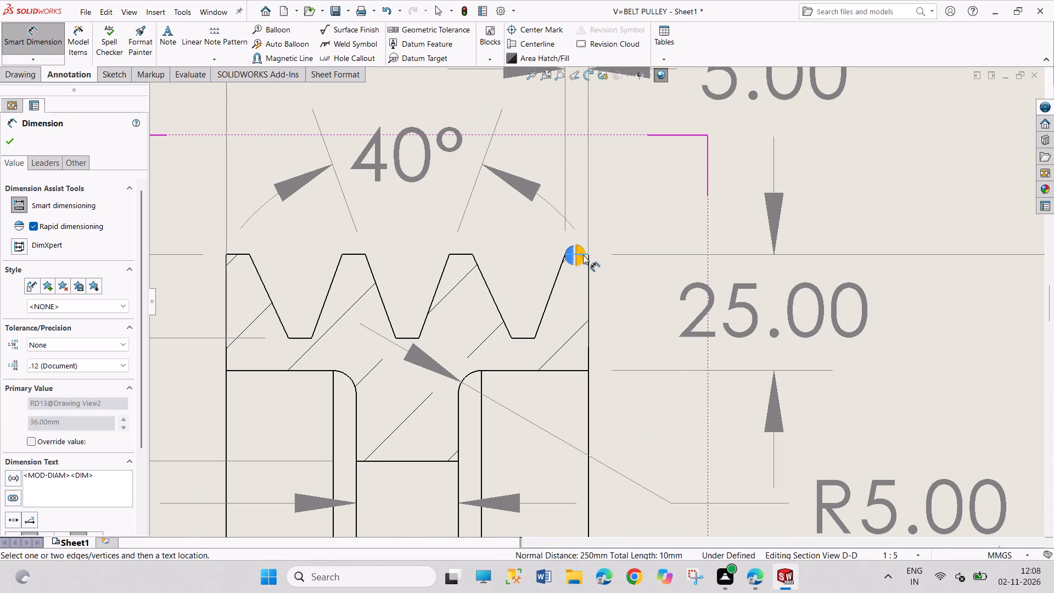
scroll(682, 348, "up", 5)
scroll(708, 384, "up", 3)
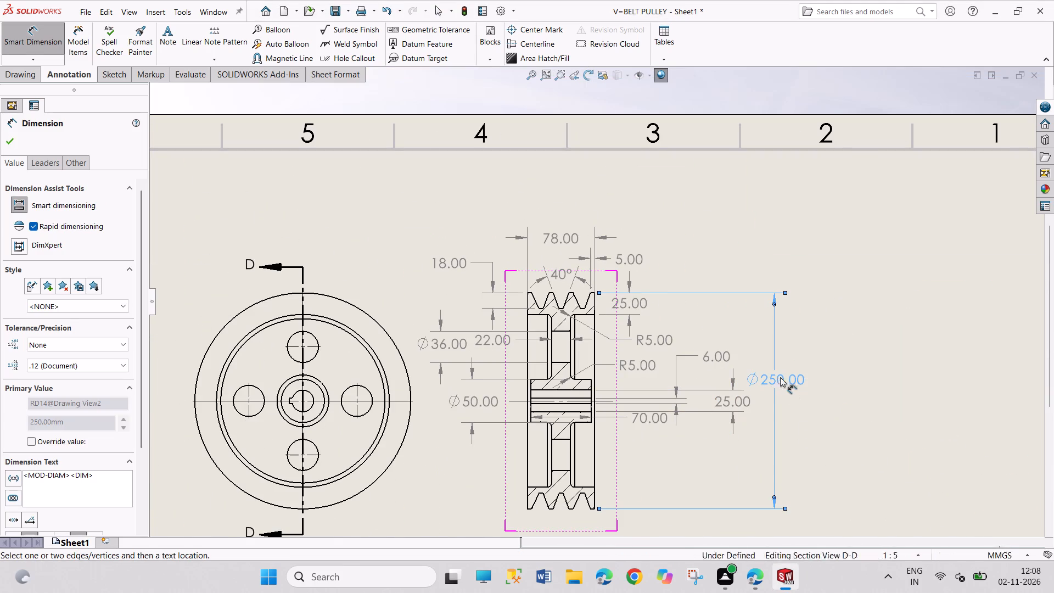
left_click_drag(781, 377, 800, 377)
left_click(848, 423)
right_click(848, 423)
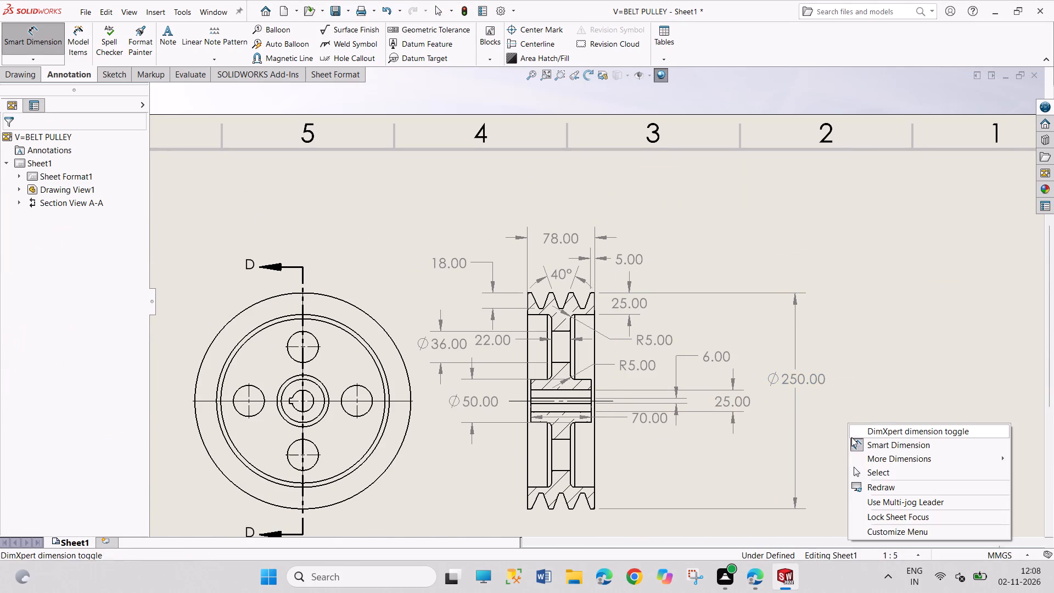
left_click(861, 471)
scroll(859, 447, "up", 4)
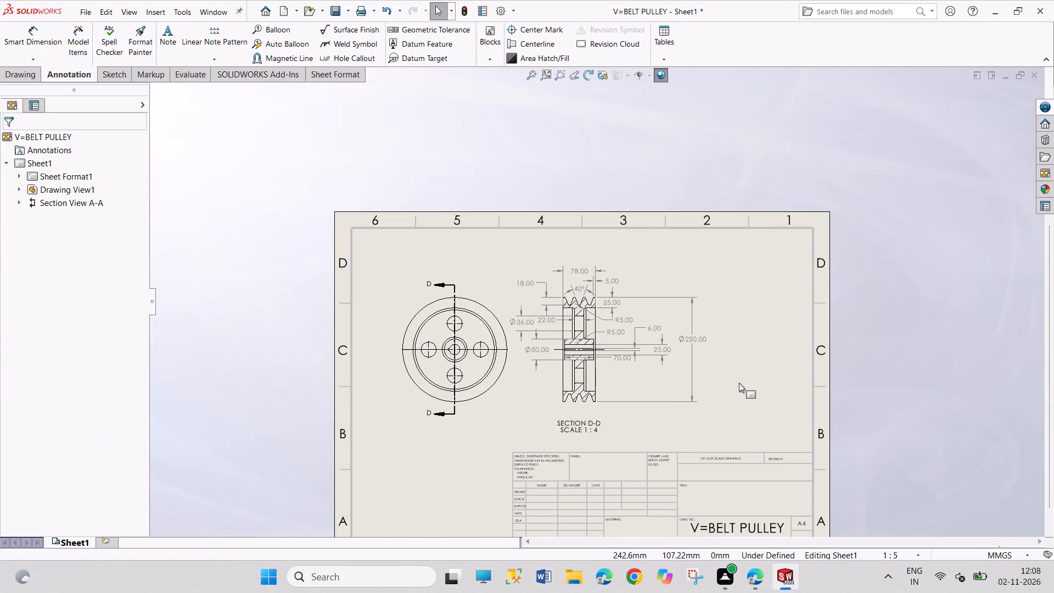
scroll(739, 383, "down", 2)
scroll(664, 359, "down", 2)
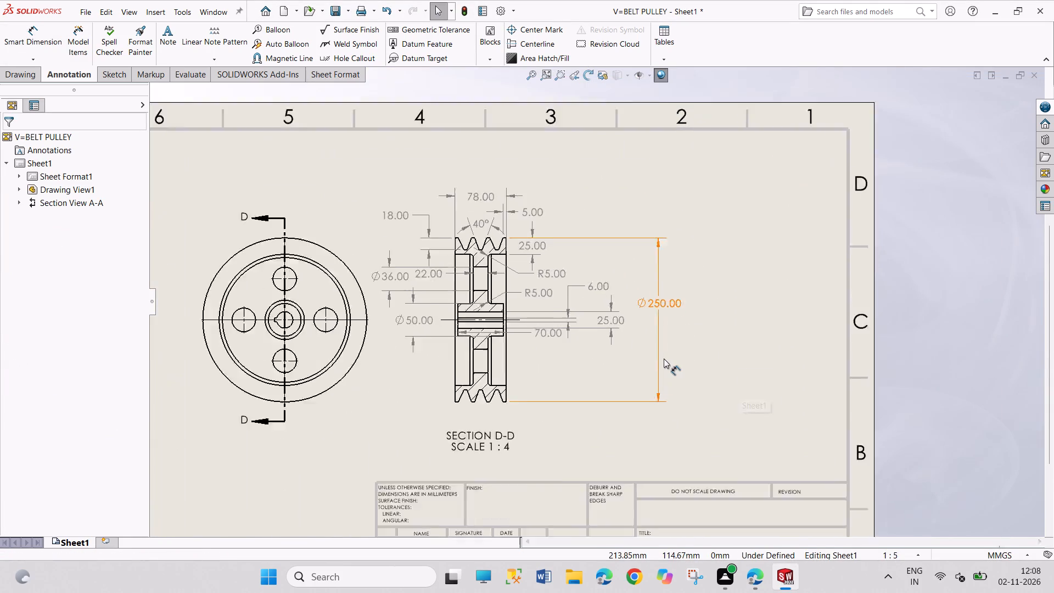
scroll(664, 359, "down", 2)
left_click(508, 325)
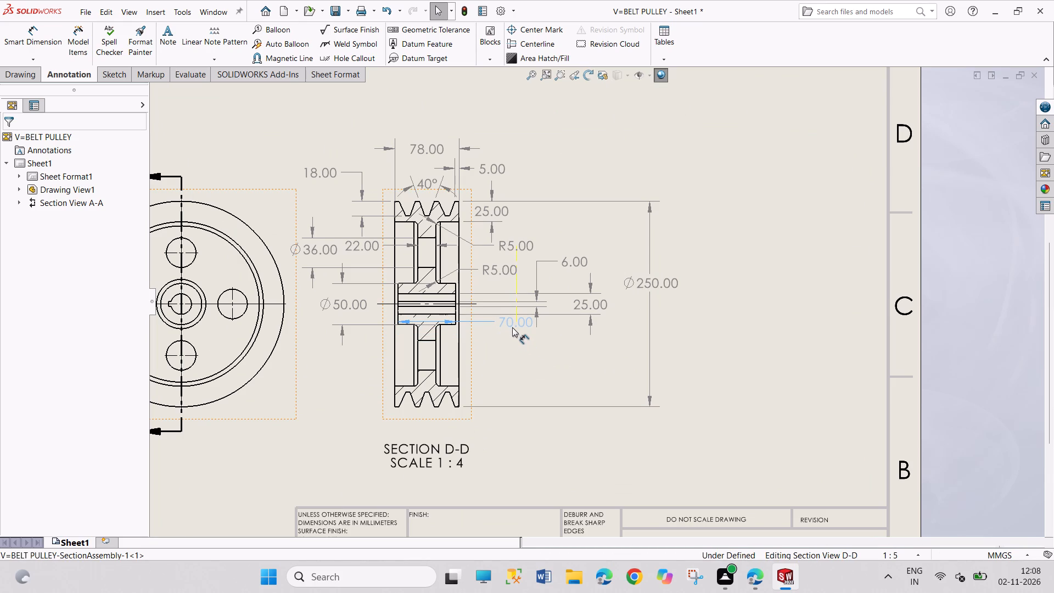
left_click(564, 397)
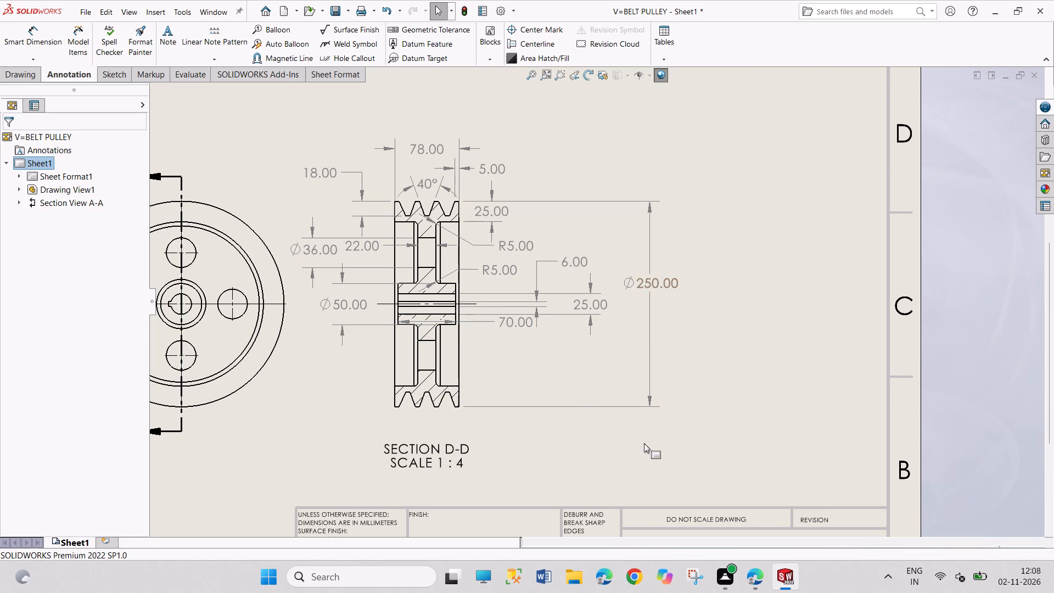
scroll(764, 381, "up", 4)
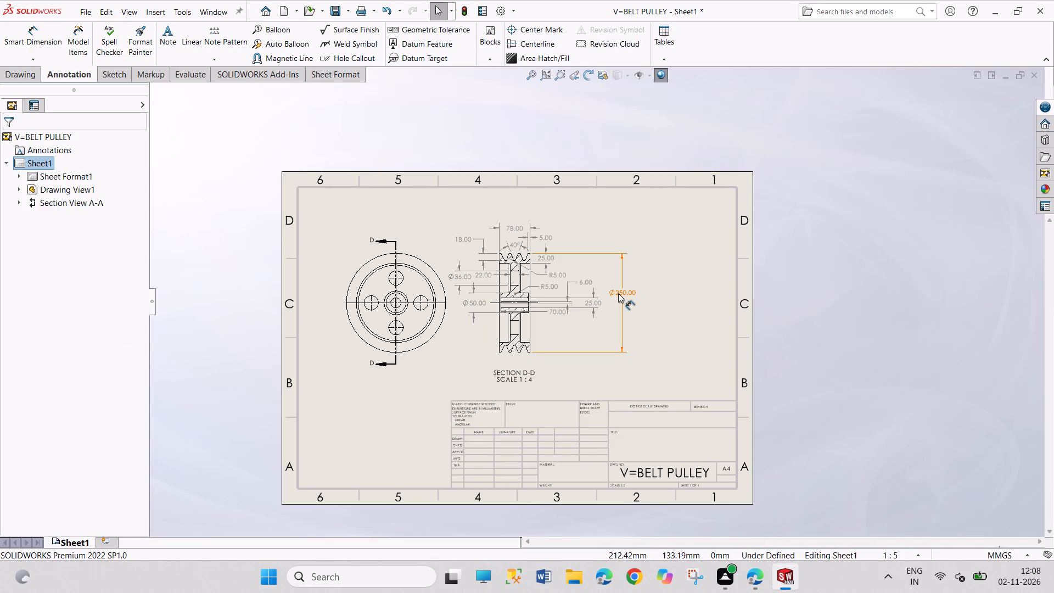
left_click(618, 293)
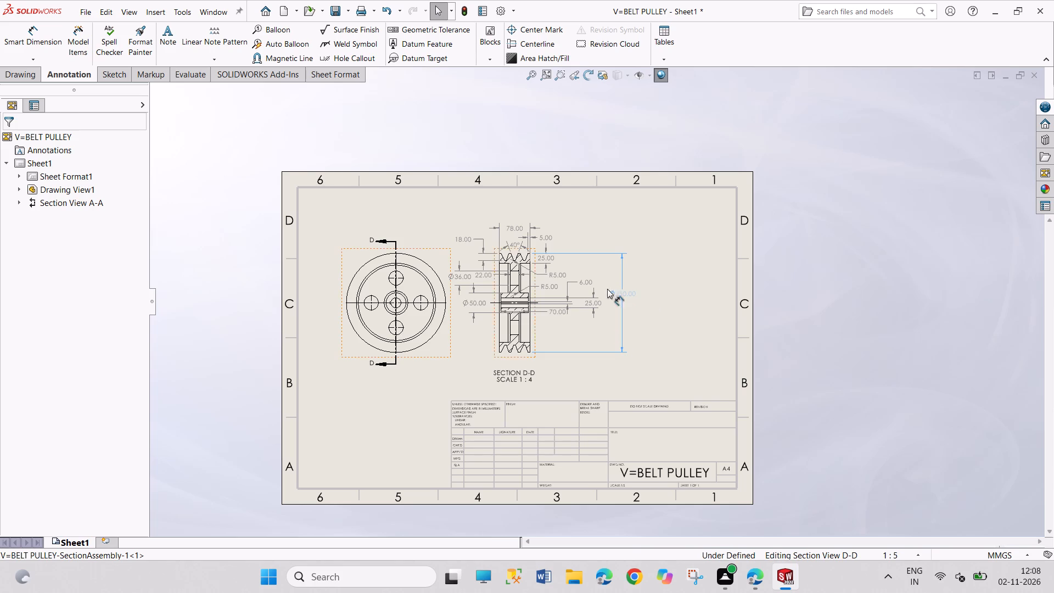
Insert an isometric model view of the pulley, shaded with edges at sheet scale, right of the outer diameter dimension.
left_click(20, 72)
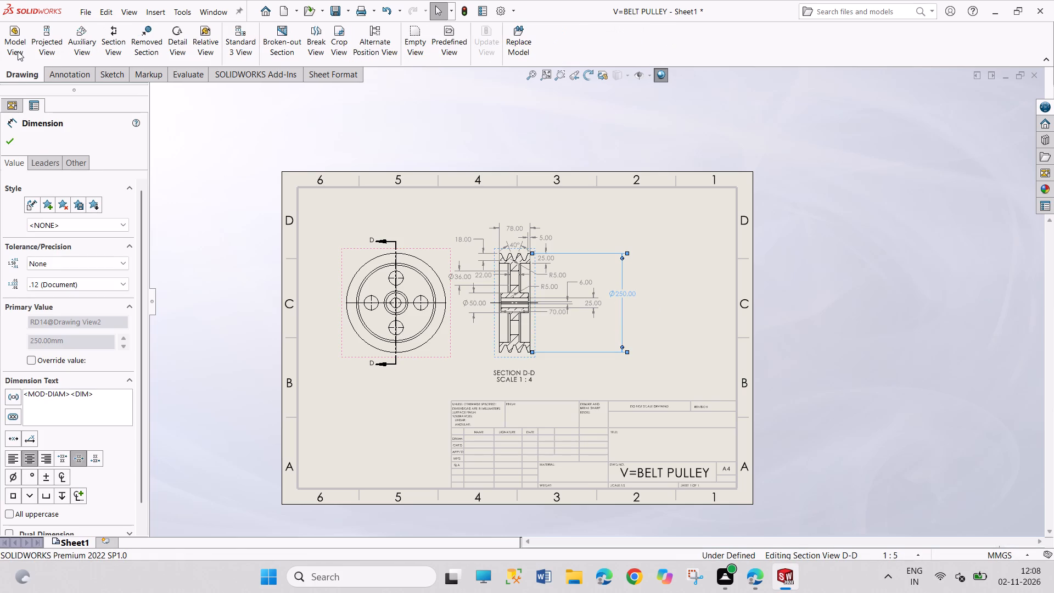
left_click(18, 51)
double_click(66, 236)
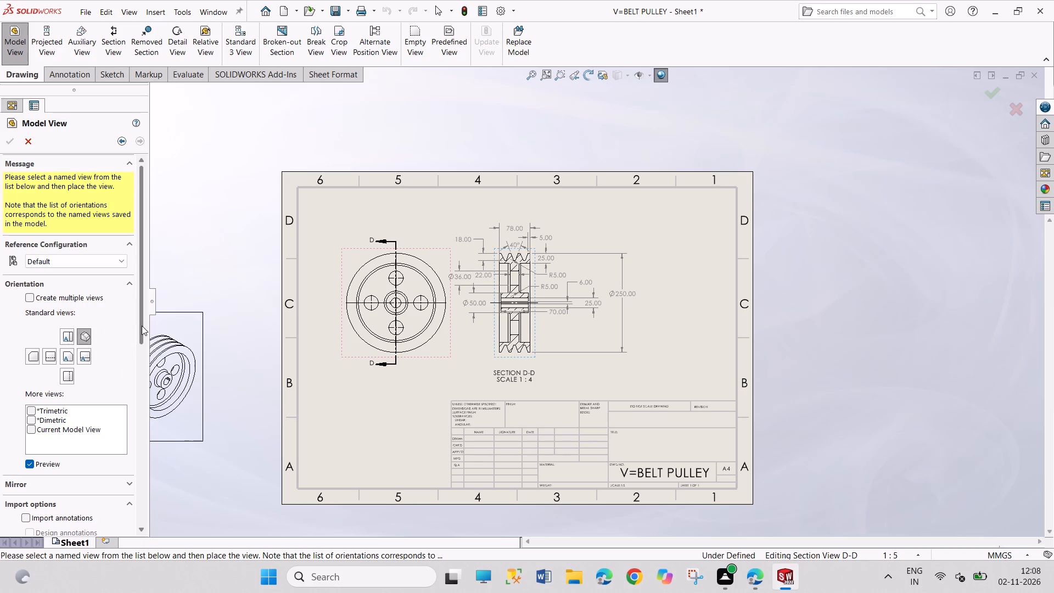
left_click_drag(142, 326, 151, 435)
left_click(86, 463)
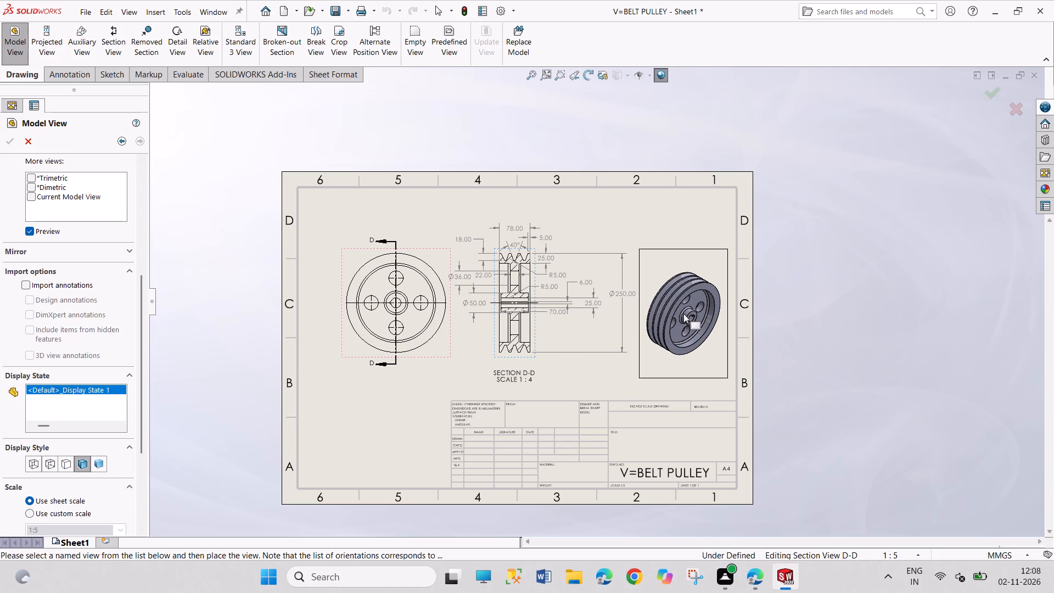
left_click(683, 314)
key("Escape")
key("Escape")
key("Escape")
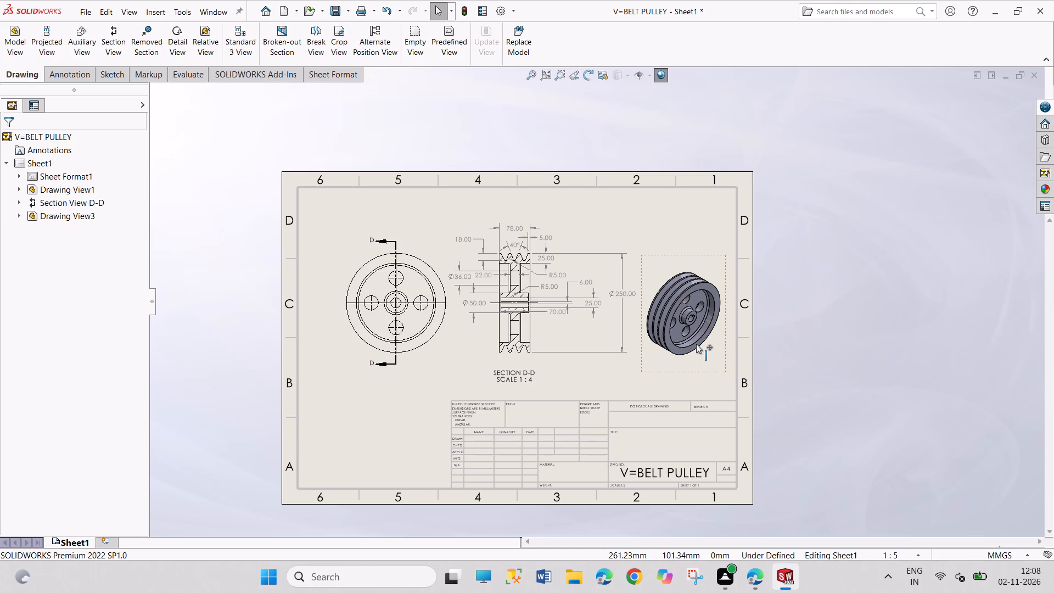
Save the drawing as V-BELT PULLEY SHEET.
key("ctrl+s")
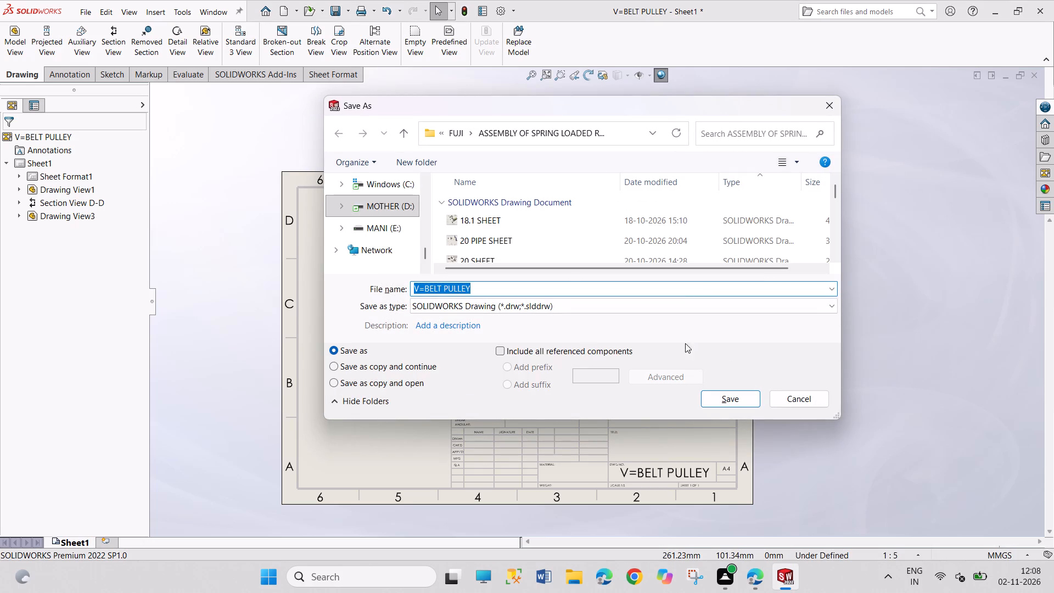
left_click(425, 289)
key("BackSpace")
key("equal")
key("BackSpace")
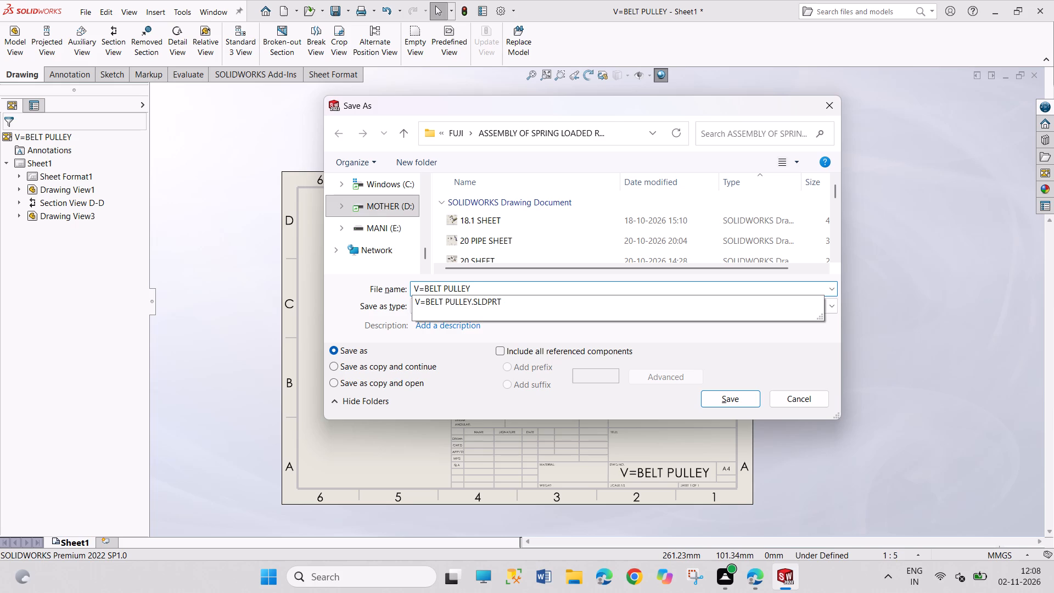
key("minus")
left_click(475, 284)
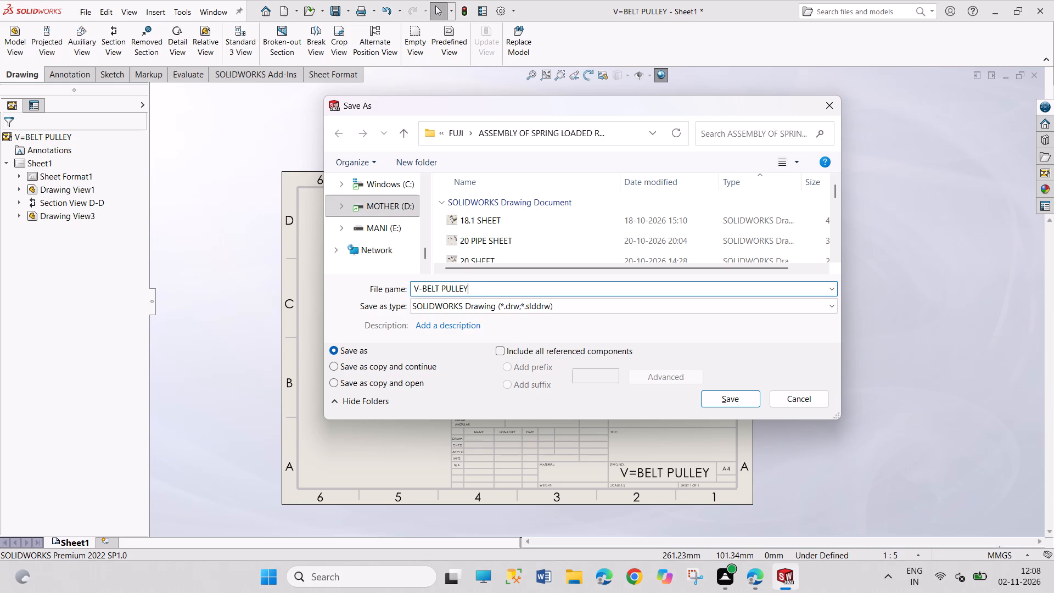
key("space")
type("SH")
type("EET")
key("Return")
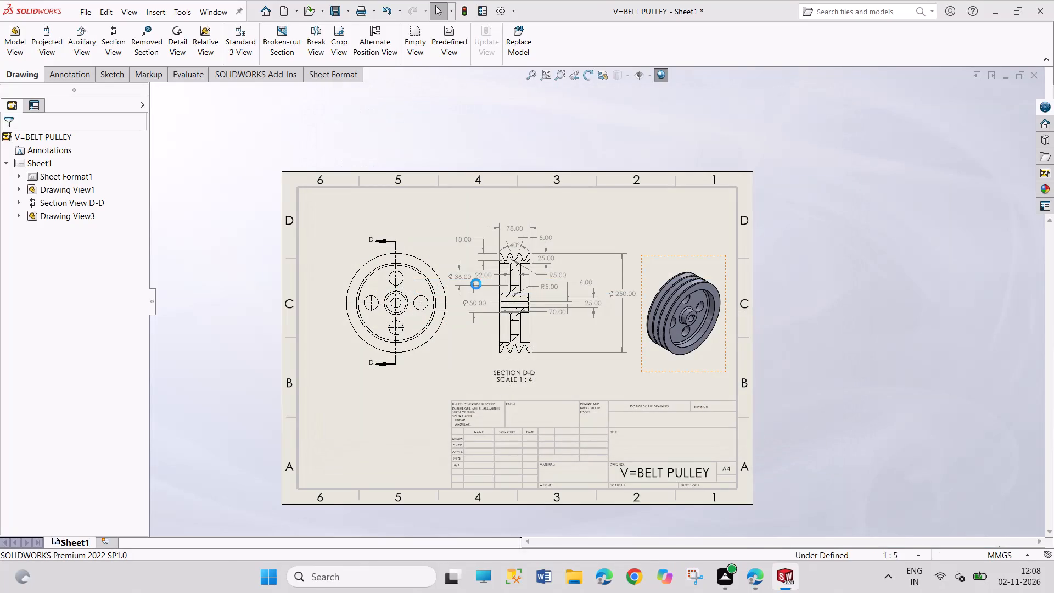
Edit the sheet format and replace the DWG NO. text in the title block with V-BELT PULLEY.
right_click(425, 422)
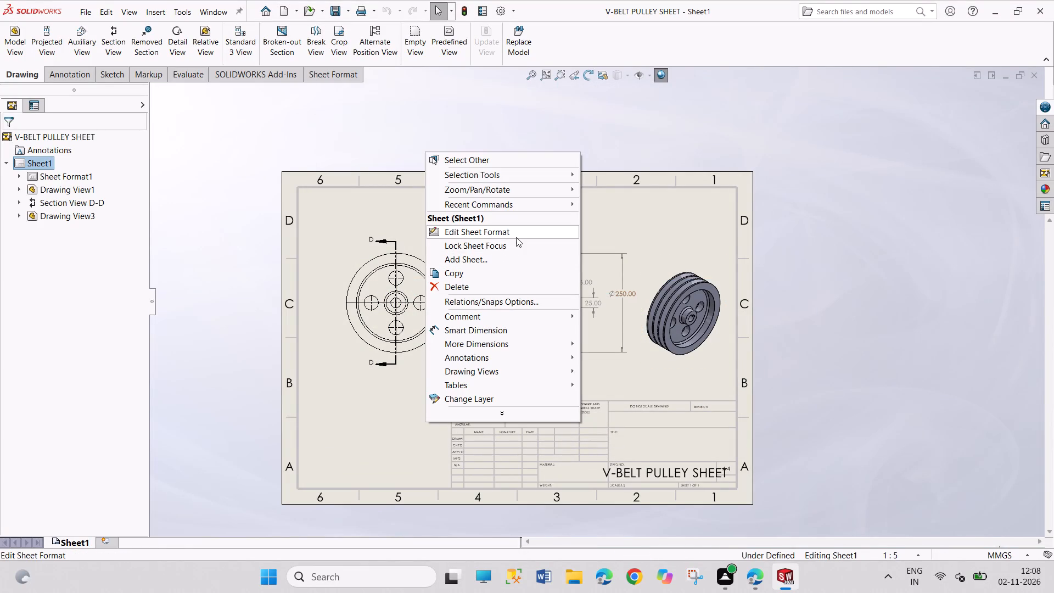
left_click(516, 237)
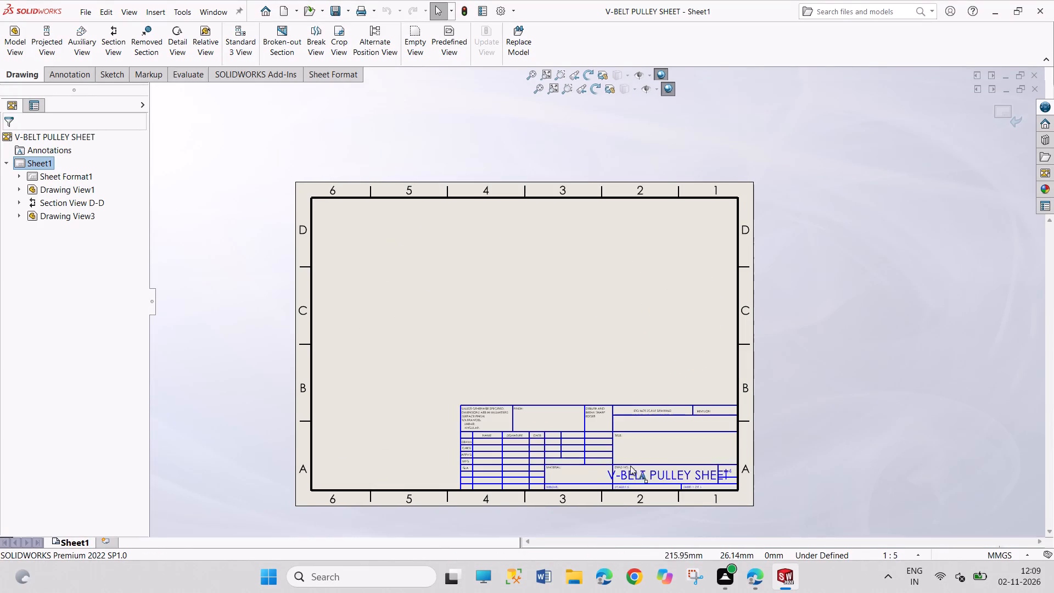
scroll(685, 475, "down", 7)
double_click(660, 406)
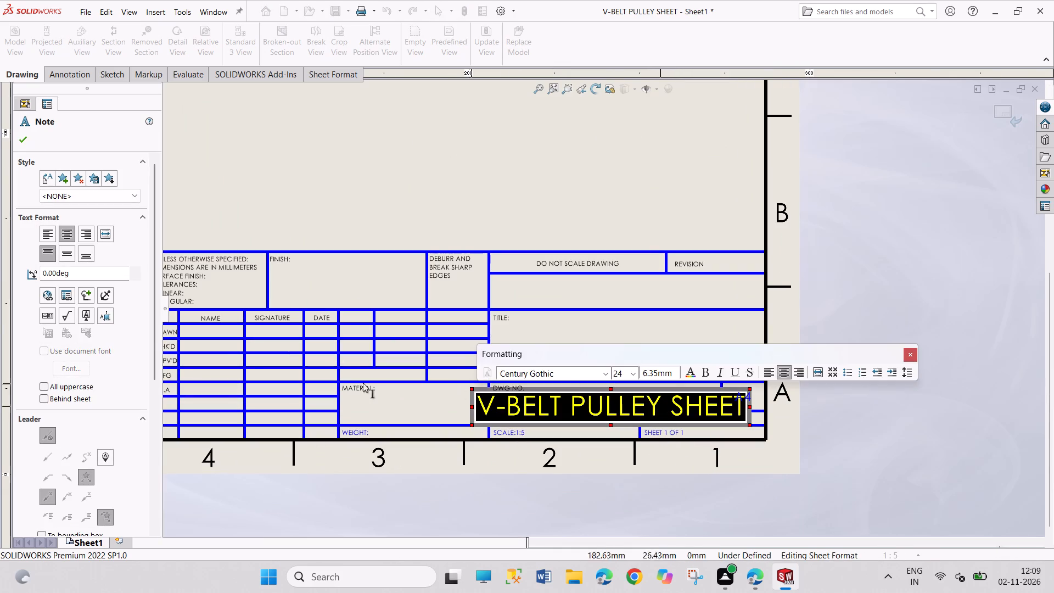
left_click(709, 406)
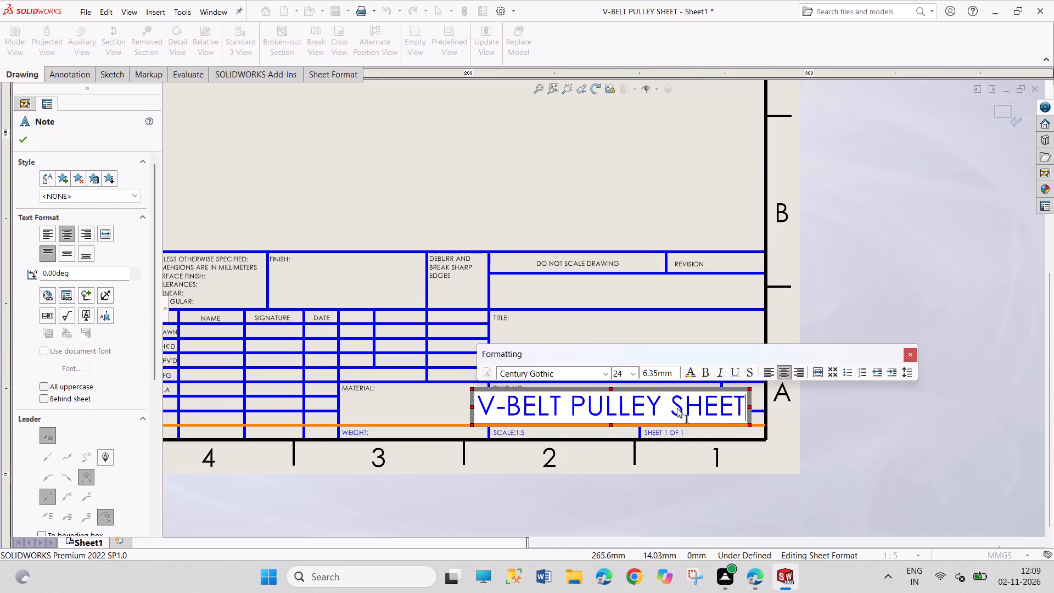
left_click_drag(665, 402, 719, 413)
left_click(733, 412)
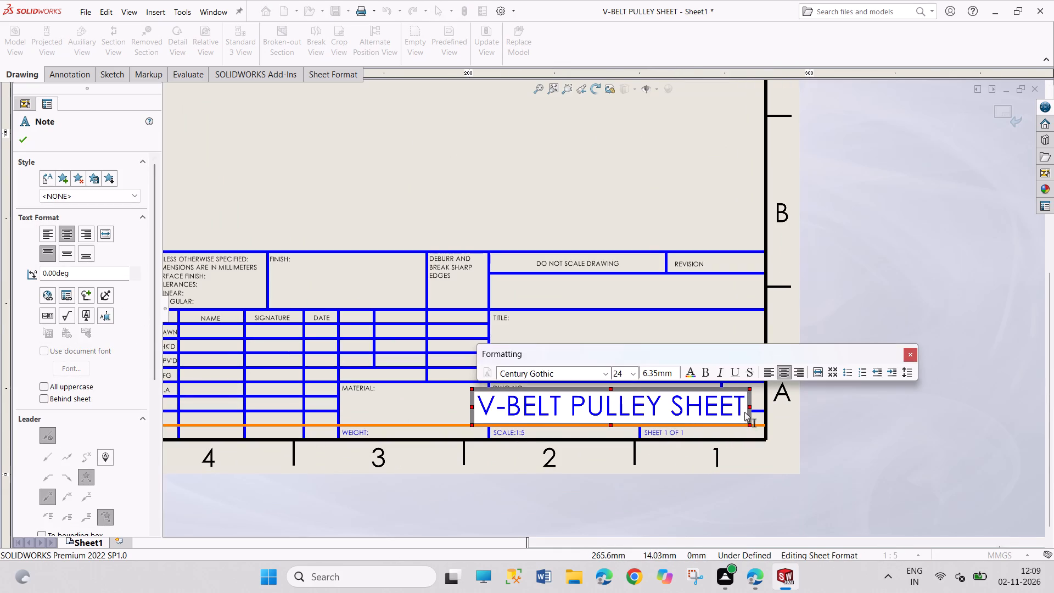
key("BackSpace")
key("BackSpace")
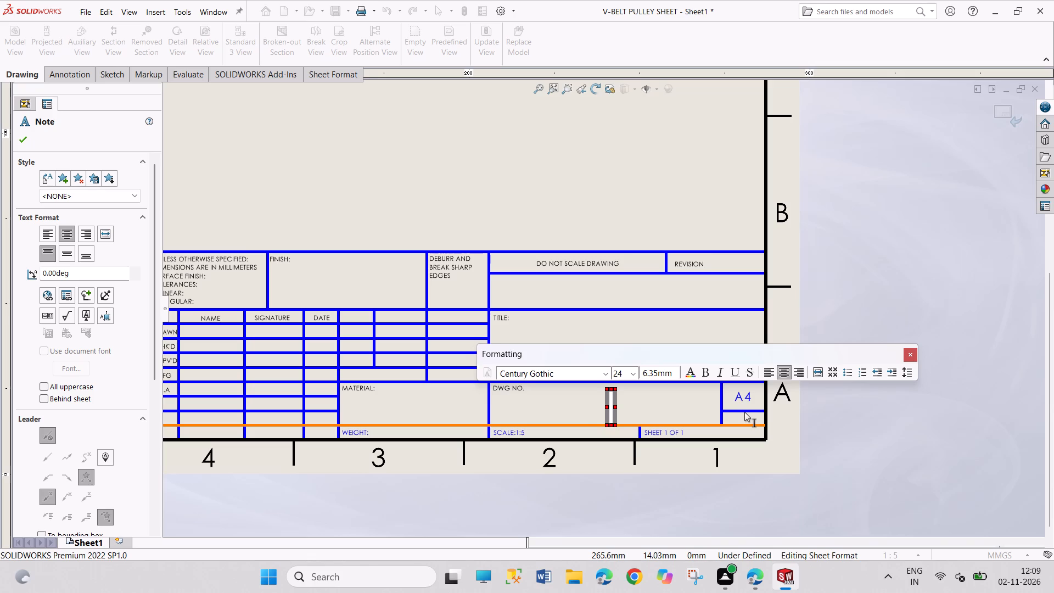
key("v")
key("equal")
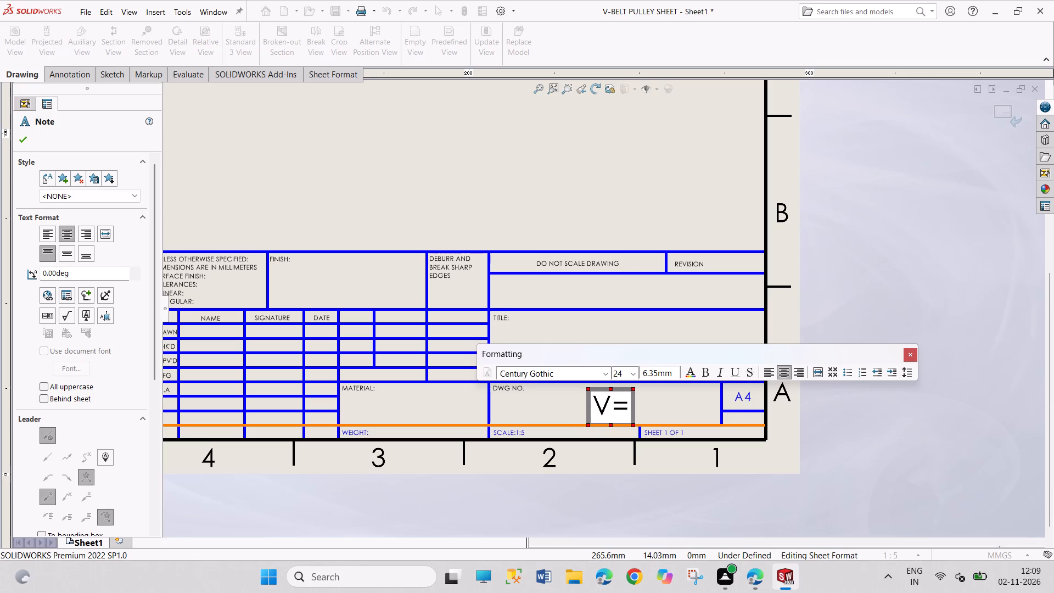
key("BackSpace")
type("-BELT")
key("space")
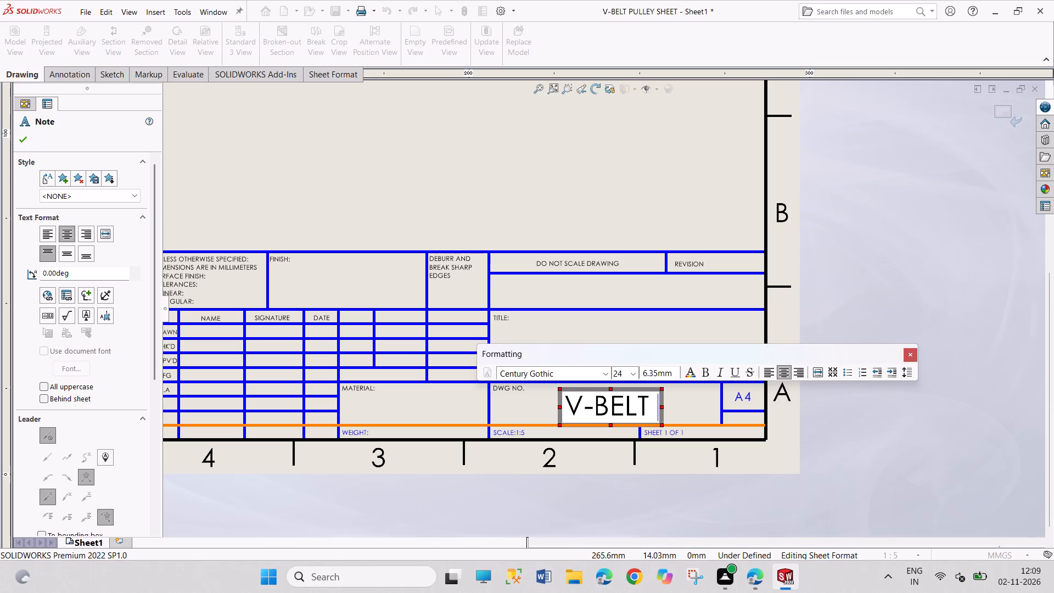
type("PULLEY")
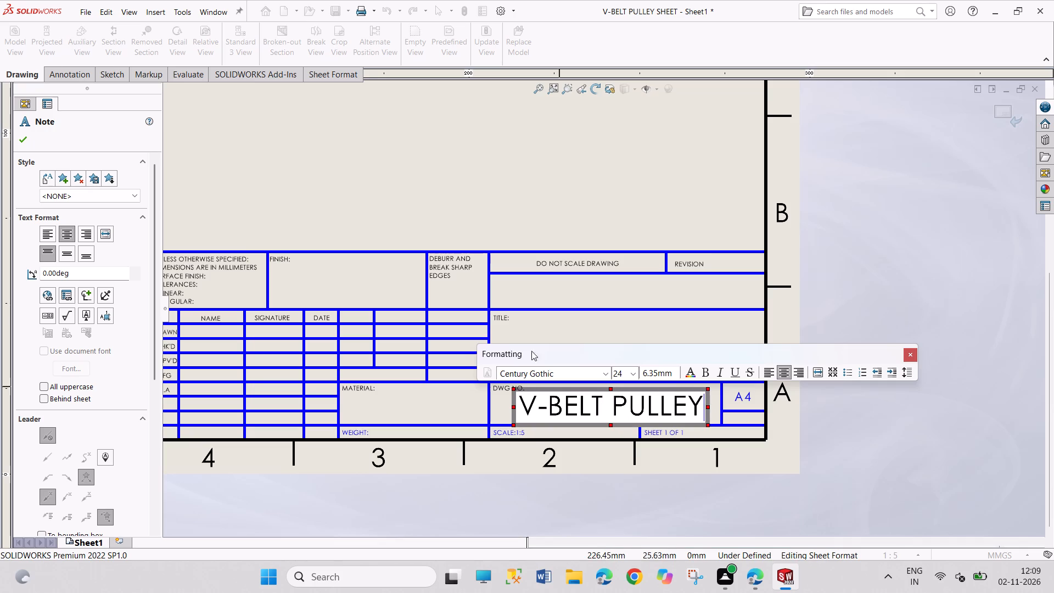
Enter the drafter's name in the NAME cell of the title block's DRAWN row.
double_click(208, 328)
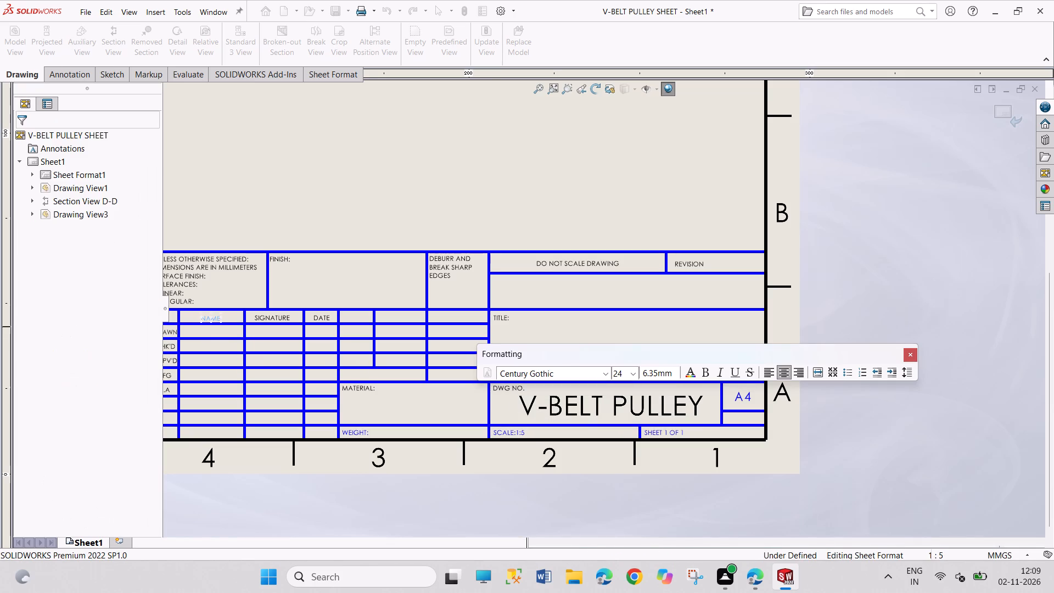
double_click(211, 332)
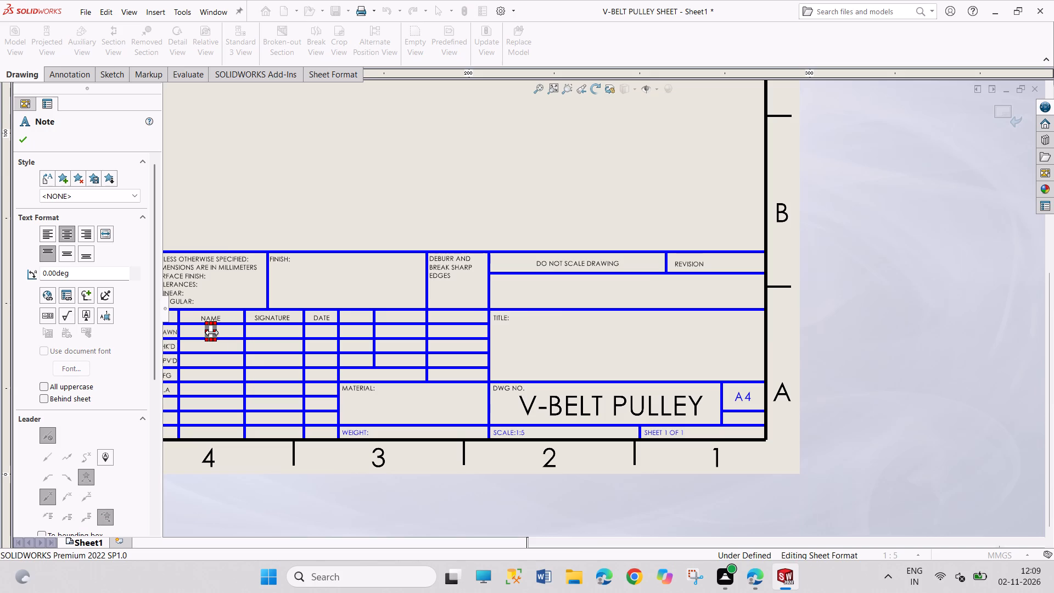
key("t")
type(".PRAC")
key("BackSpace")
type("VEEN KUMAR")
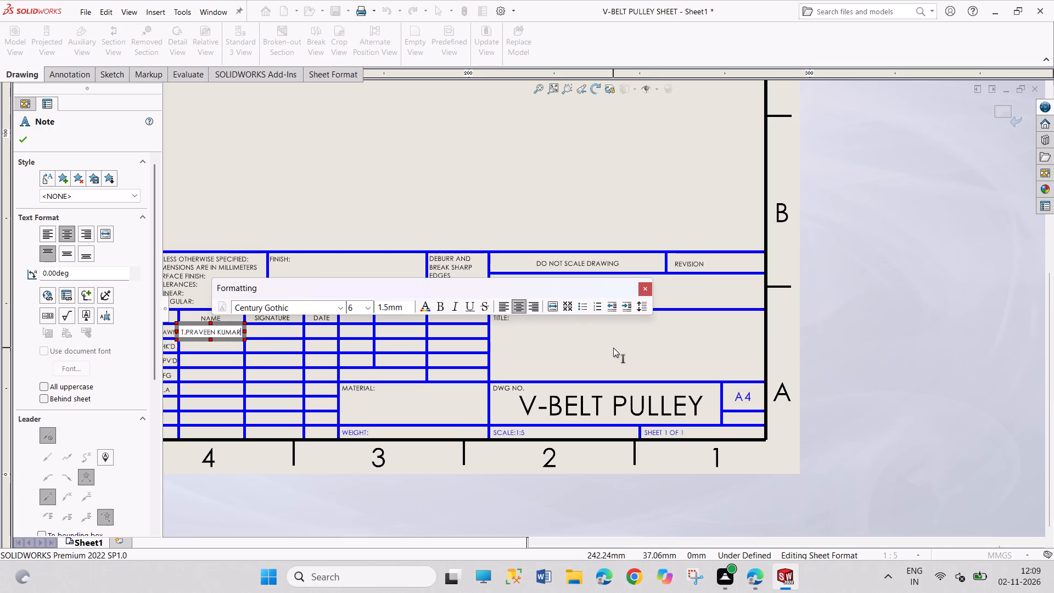
Fill in the title block's TITLE field with PART MODELLING.
left_click(613, 348)
double_click(613, 348)
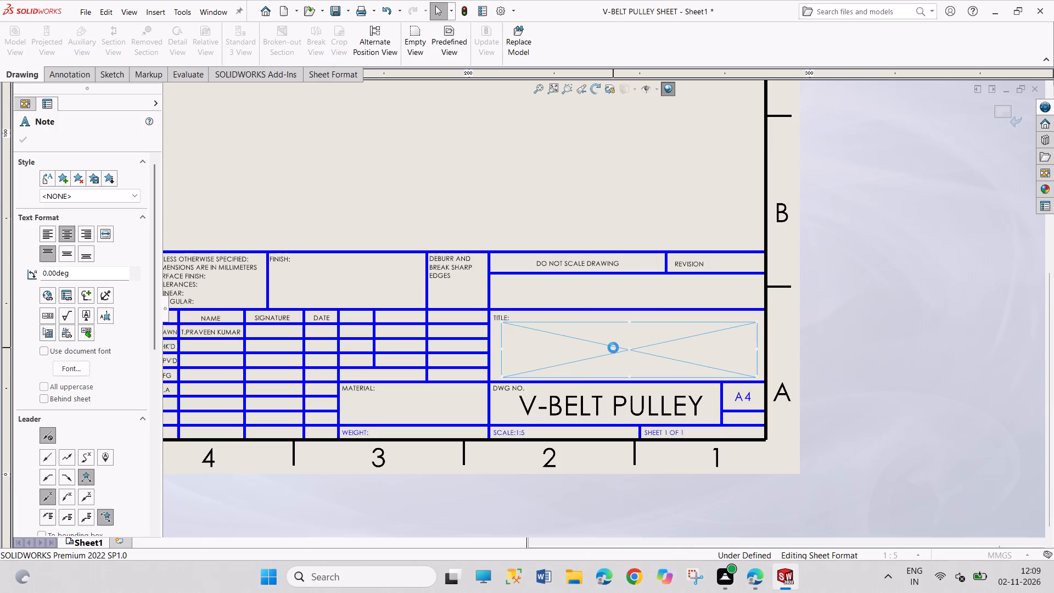
type("PART MODELLING")
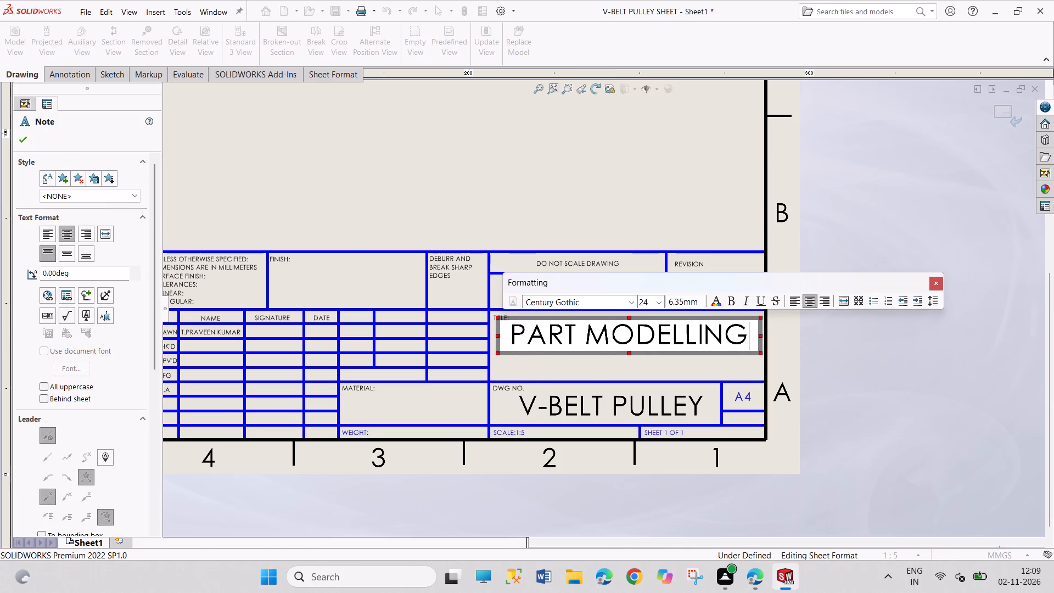
key("Escape")
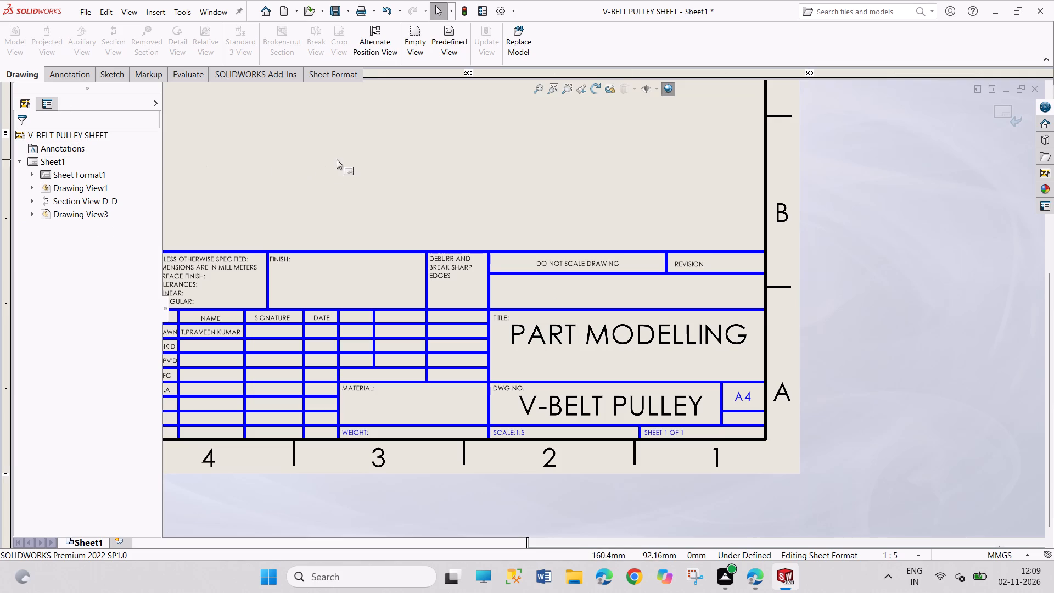
Leave sheet format editing to return to the drawing sheet, and save the drawing.
right_click(337, 159)
left_click(380, 267)
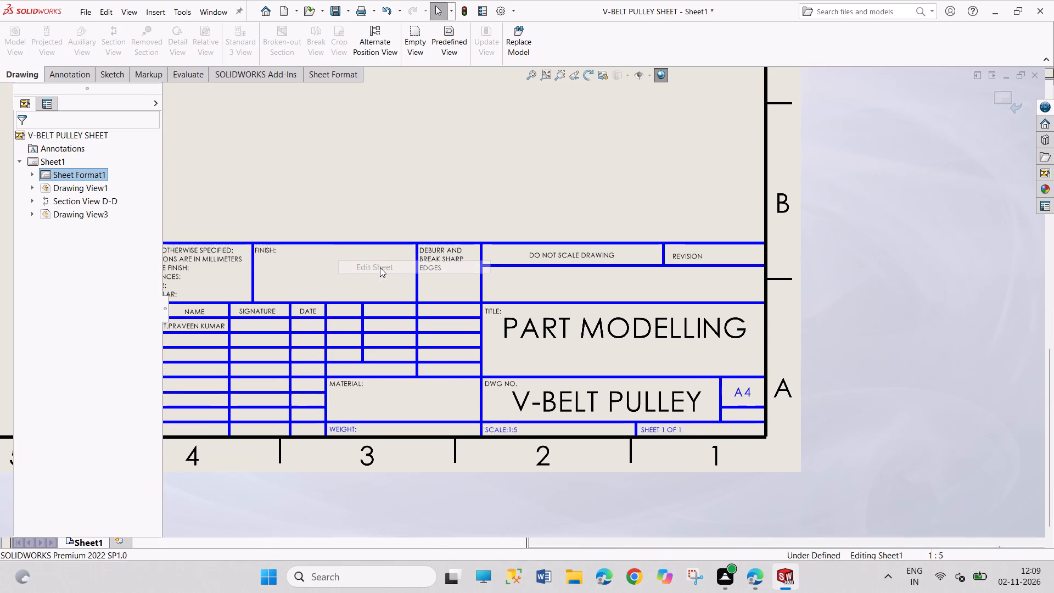
scroll(455, 189, "up", 4)
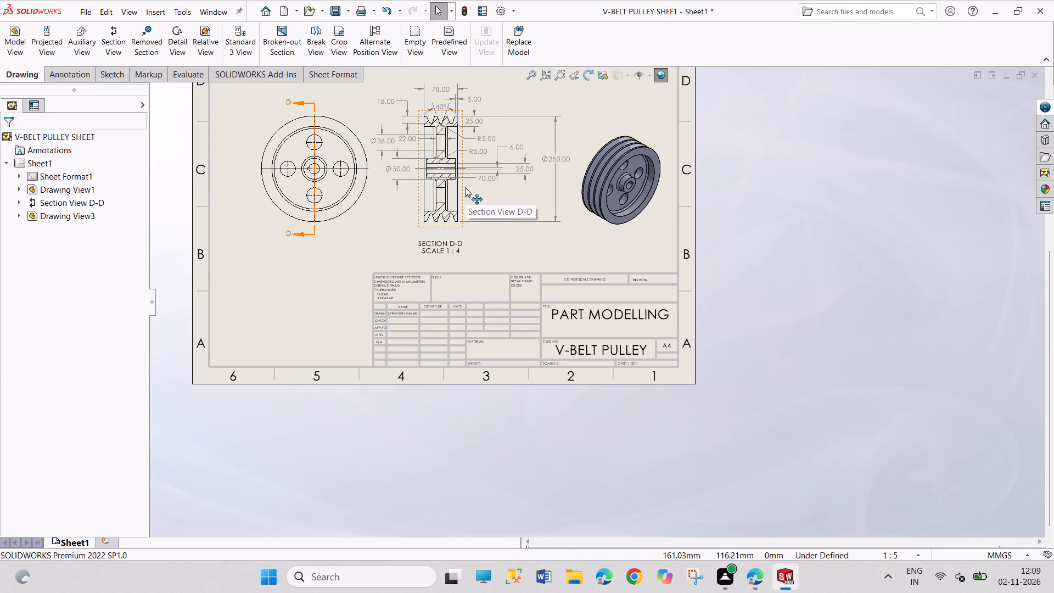
key("ctrl+s")
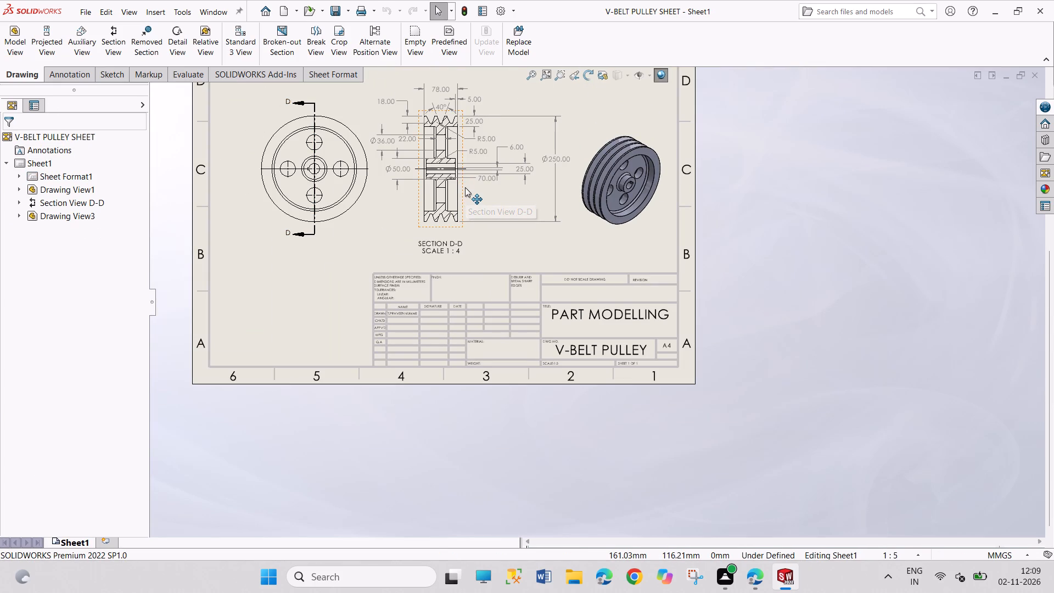
Set the print page setup's paper size to A4 for Microsoft Print to PDF.
key("ctrl+p")
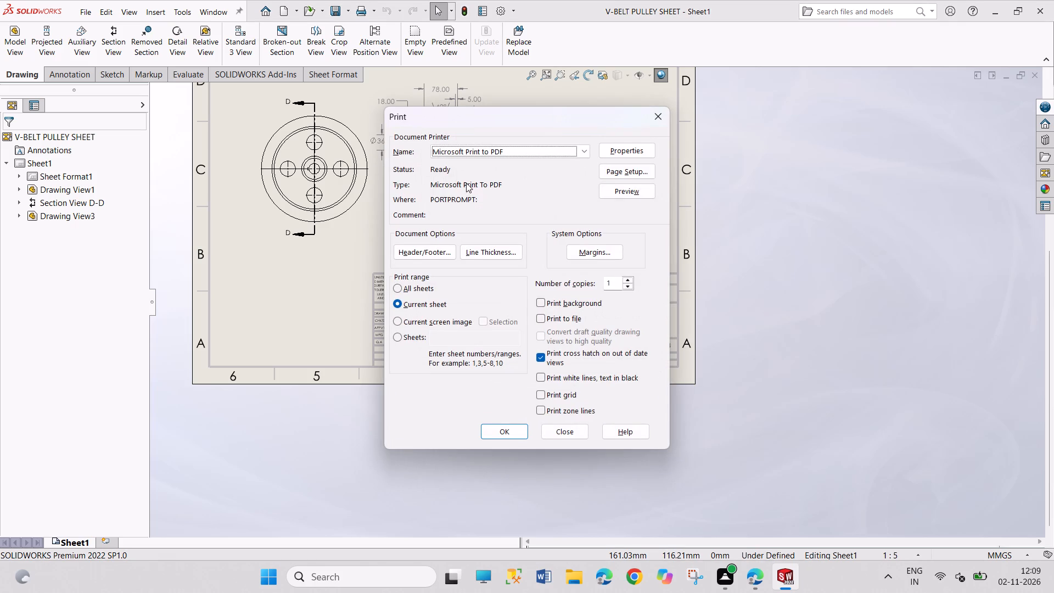
left_click(642, 175)
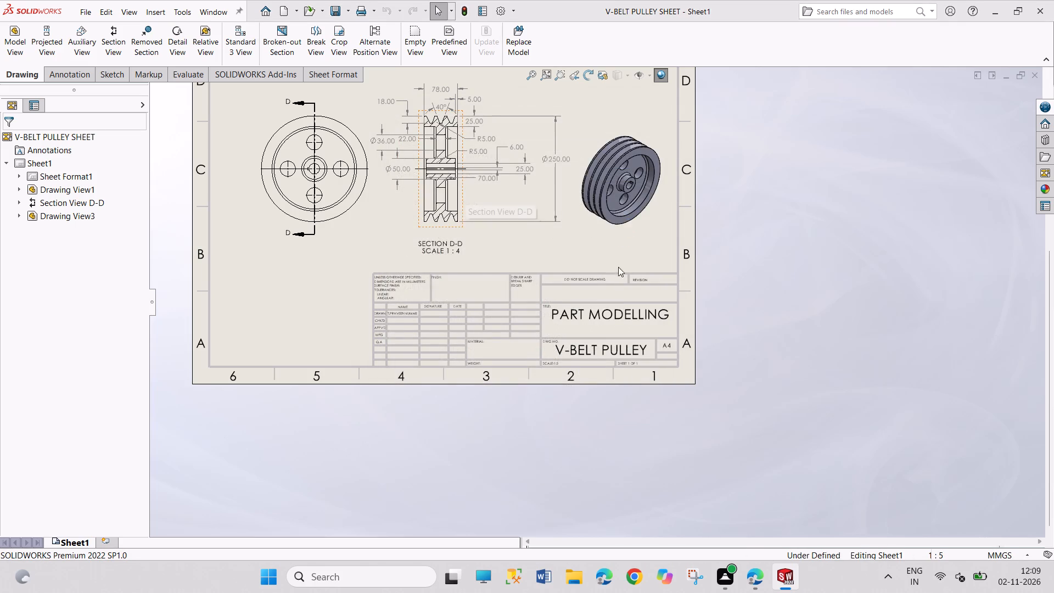
left_click(528, 318)
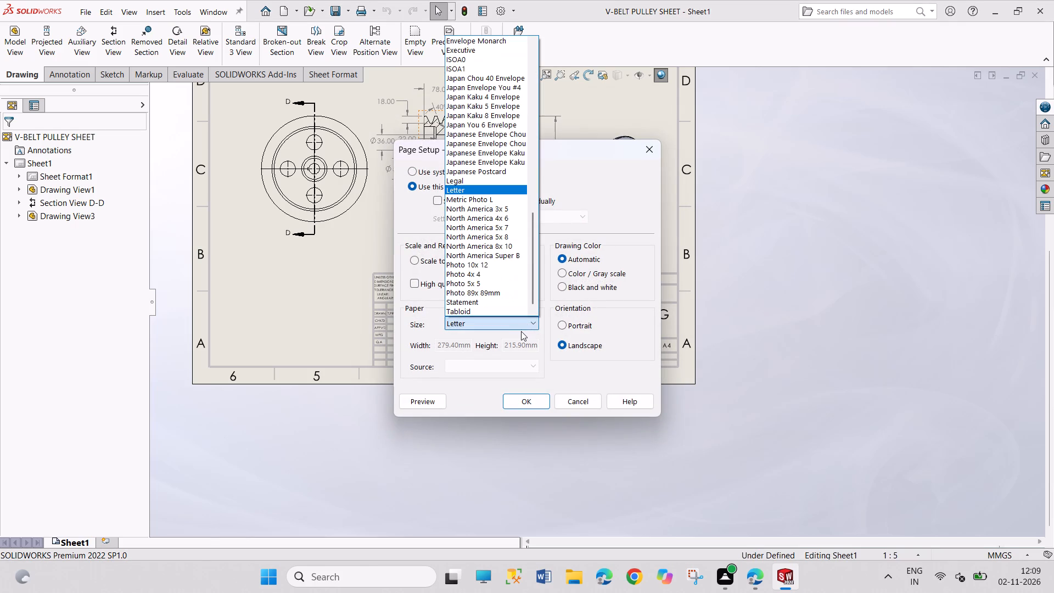
scroll(490, 167, "up", 4)
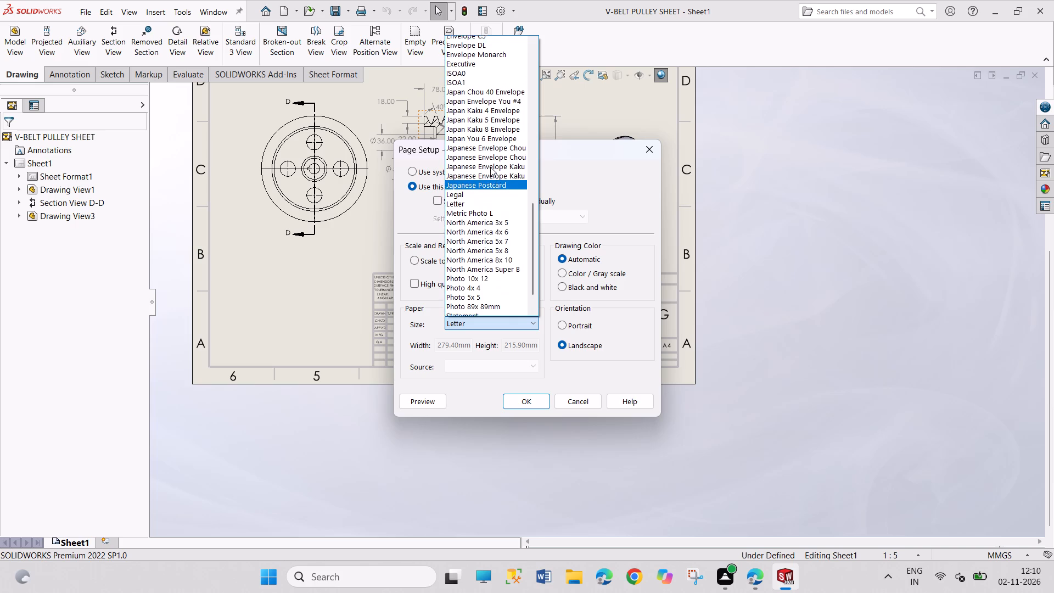
scroll(492, 133, "up", 7)
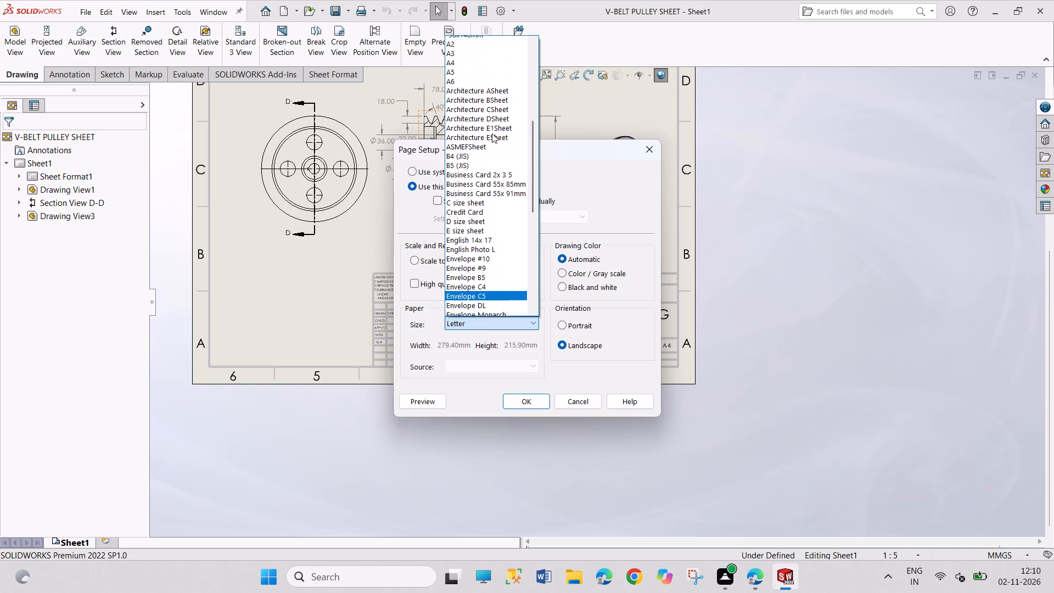
left_click(478, 100)
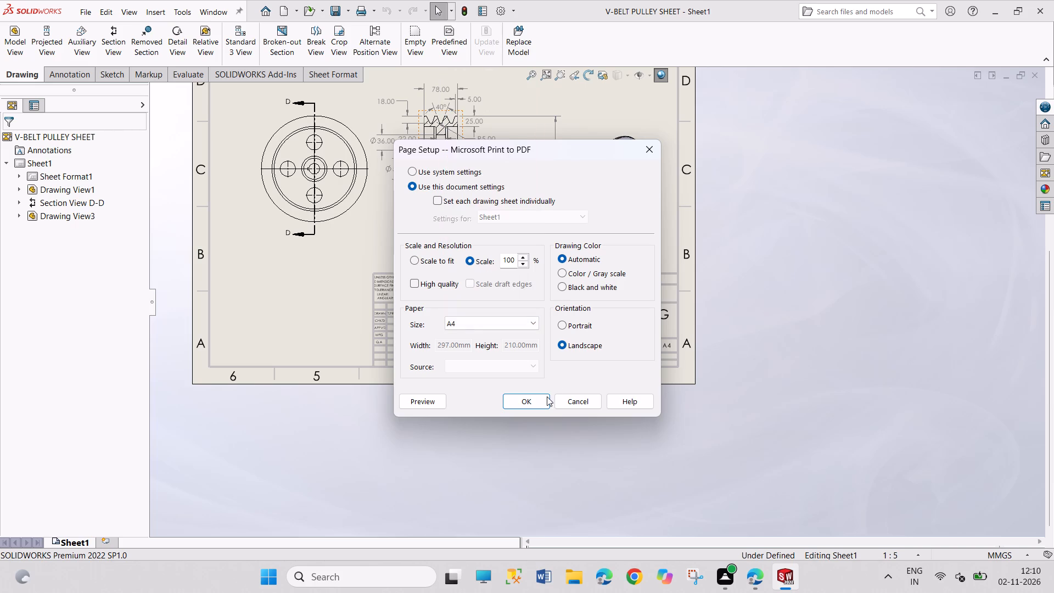
left_click(540, 401)
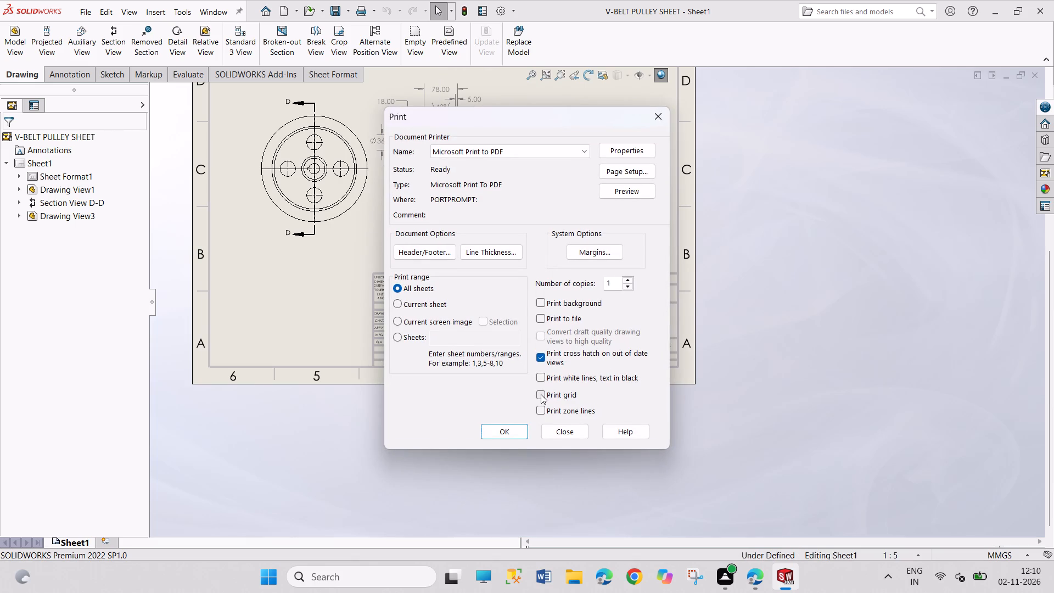
Print all sheets to a PDF file named V-BELT PULLEY PDF in the current folder.
left_click(524, 438)
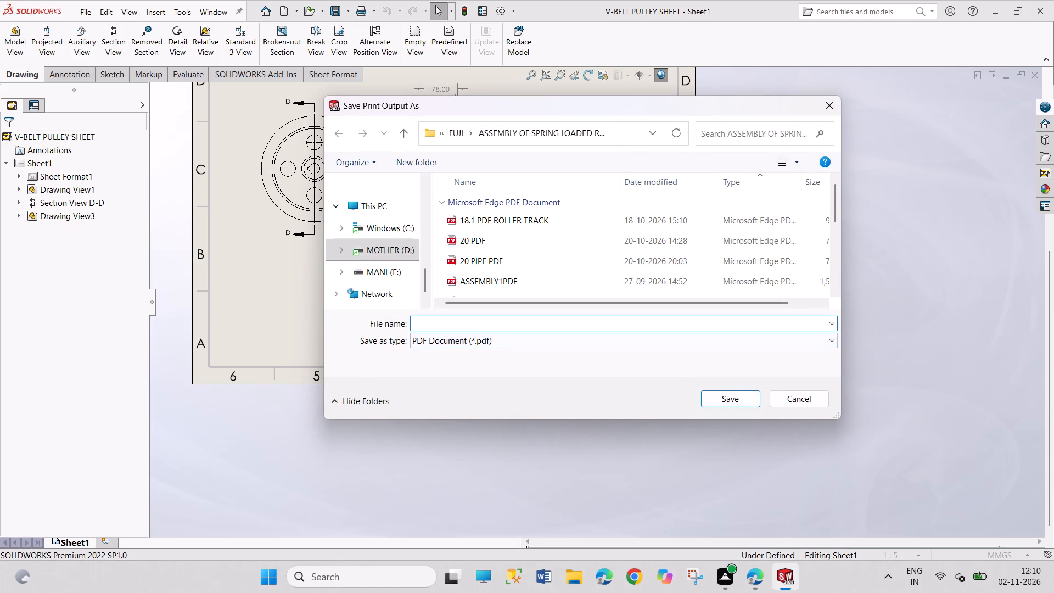
key("v")
type("-BR")
key("BackSpace")
type("ELT")
key("space")
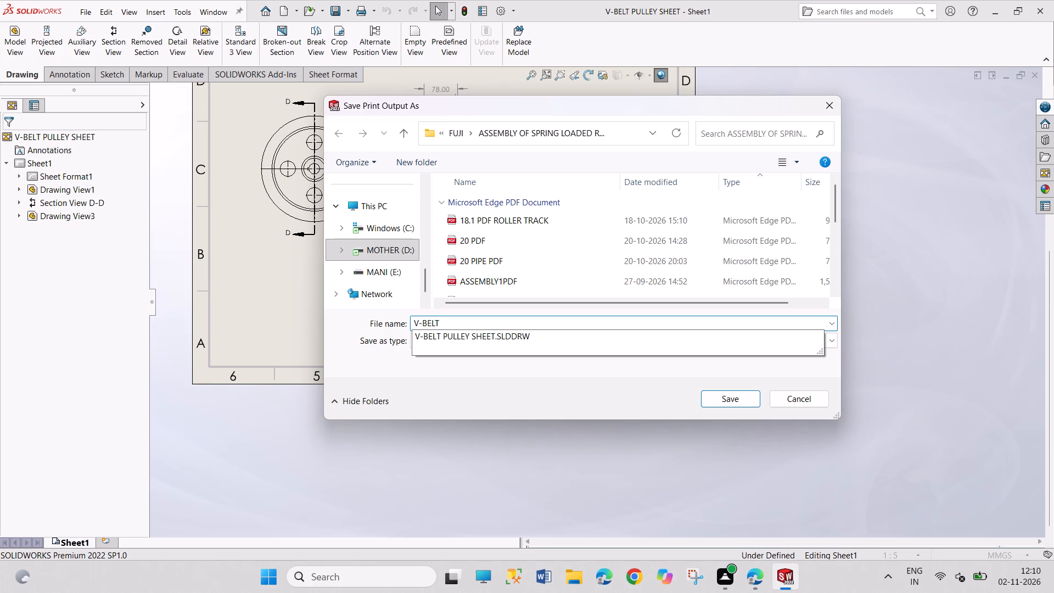
type("PULL")
type("EY")
key("space")
type("PDF")
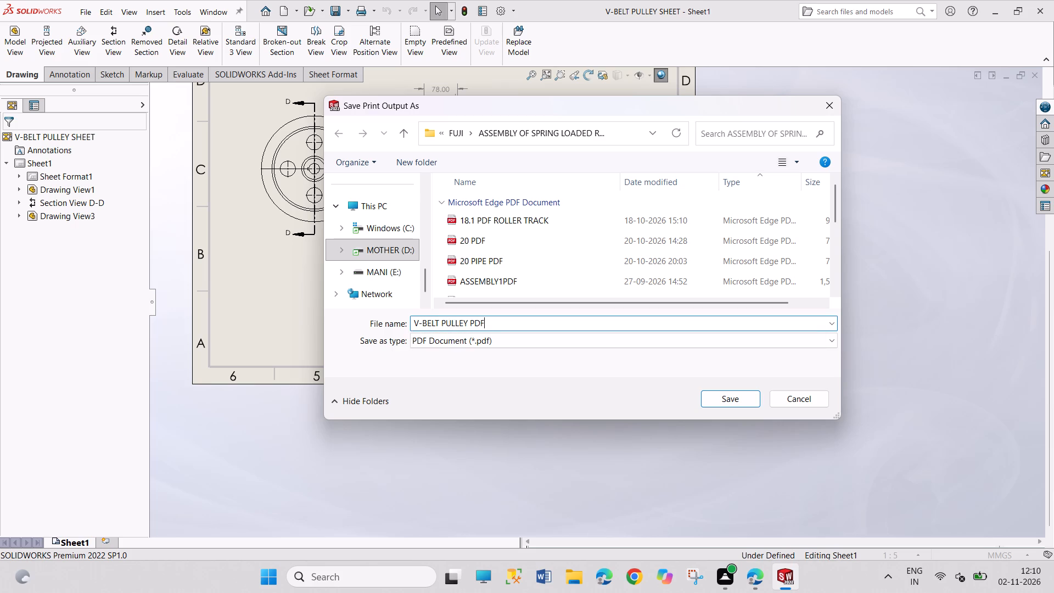
key("Return")
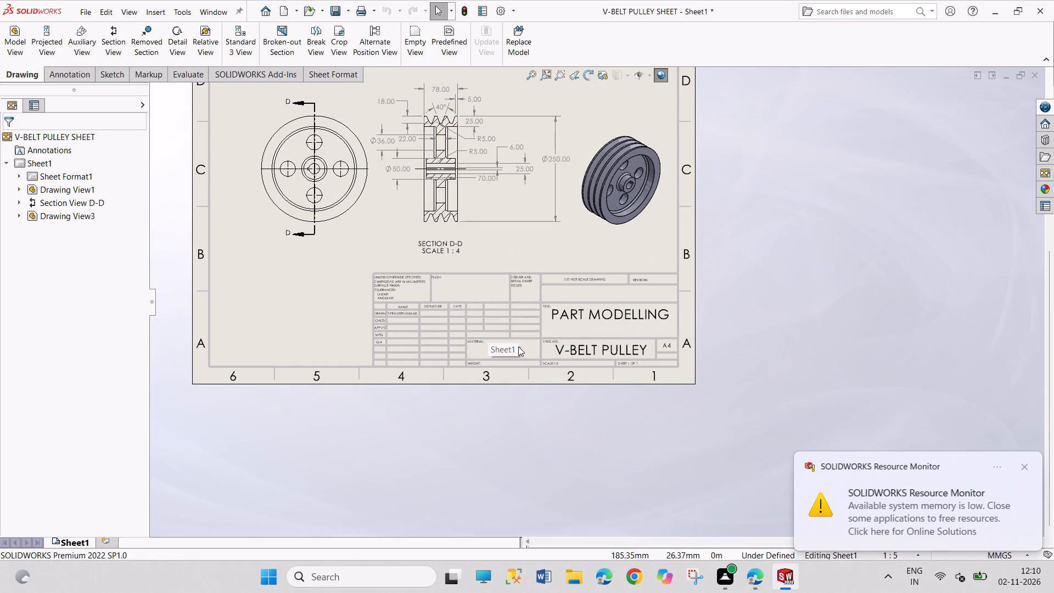
left_click(1029, 470)
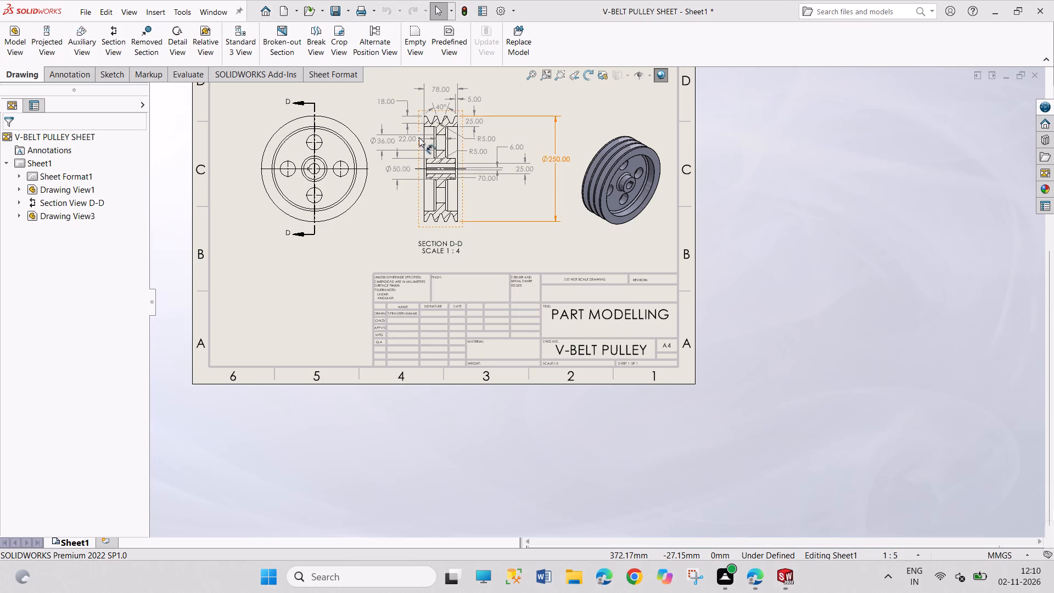
Save the pulley drawing again with the whole sheet fitted in view.
left_click(544, 74)
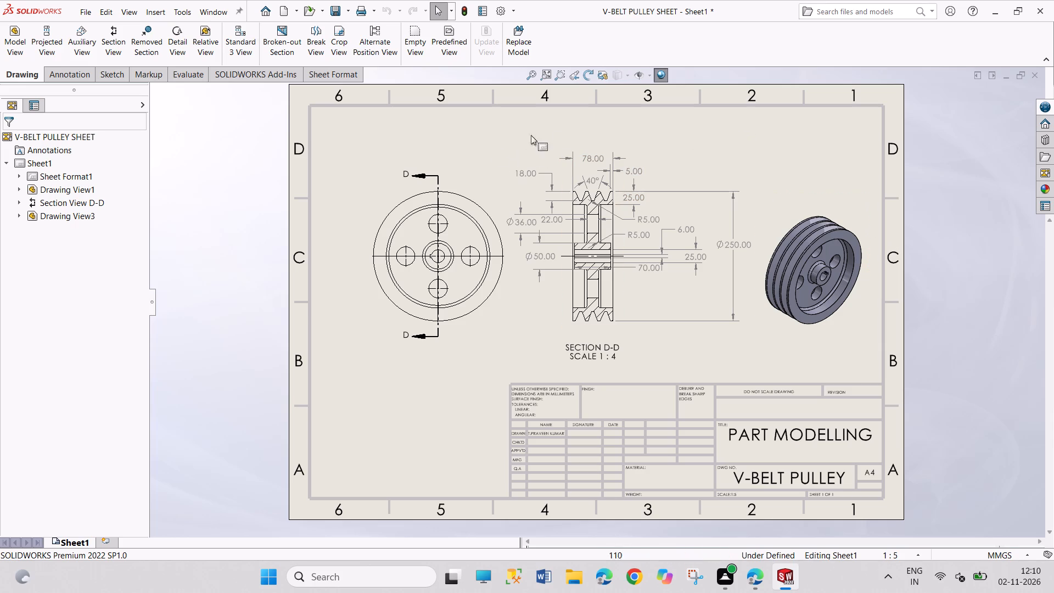
left_click(335, 12)
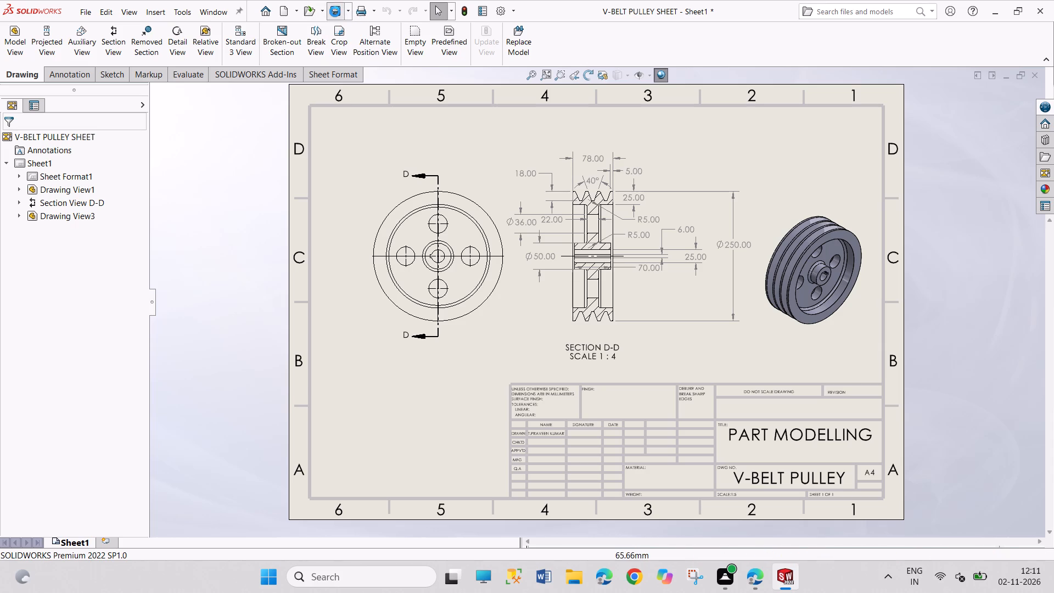
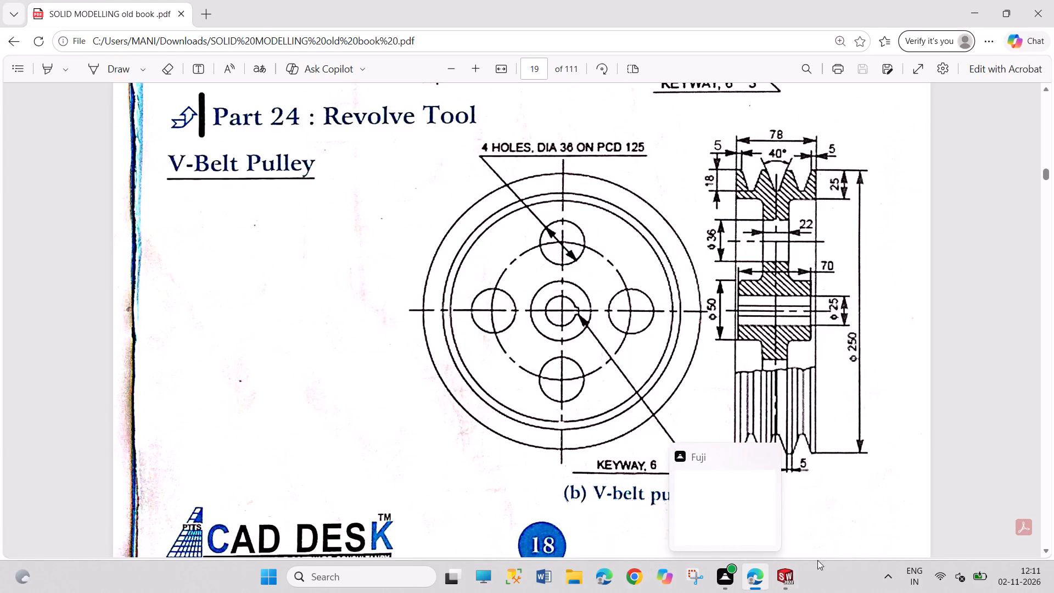
Switch to SOLIDWORKS and close the V-belt pulley drawing and its part document.
left_click(795, 577)
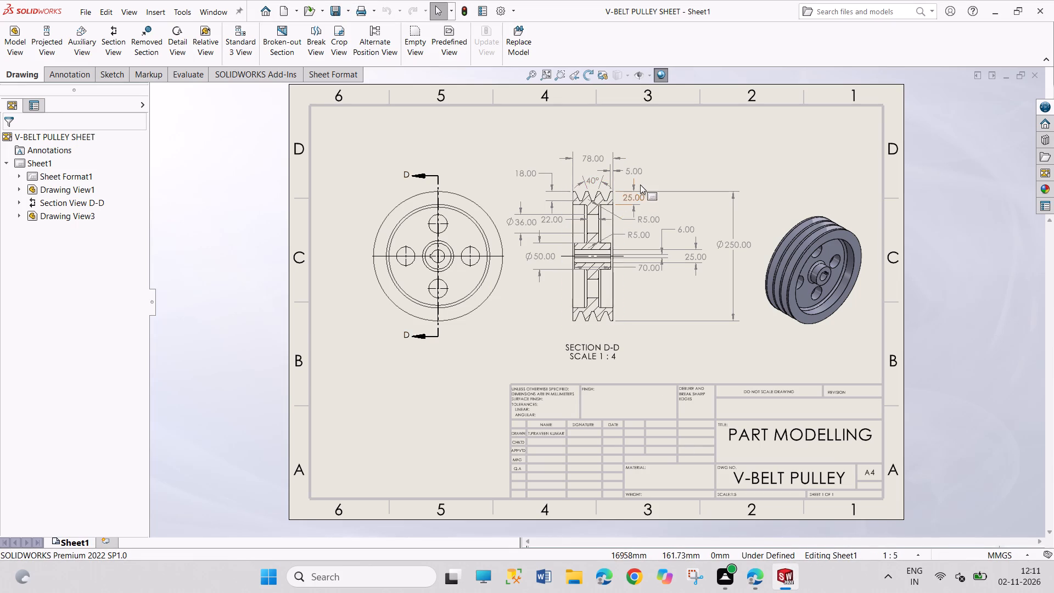
scroll(640, 184, "down", 4)
scroll(616, 355, "down", 2)
scroll(616, 355, "up", 2)
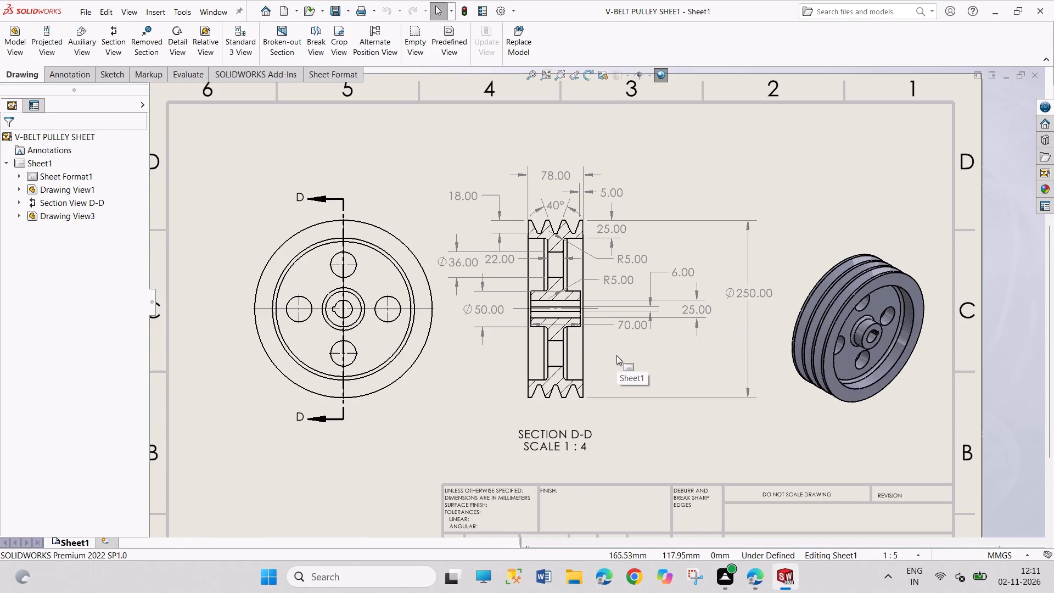
scroll(616, 355, "up", 1)
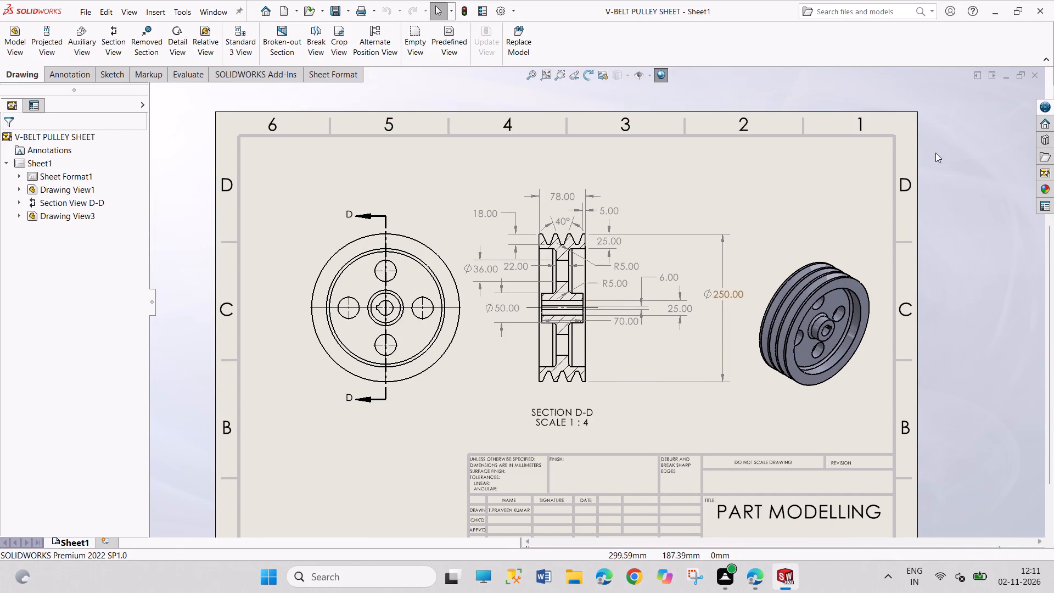
left_click(1034, 71)
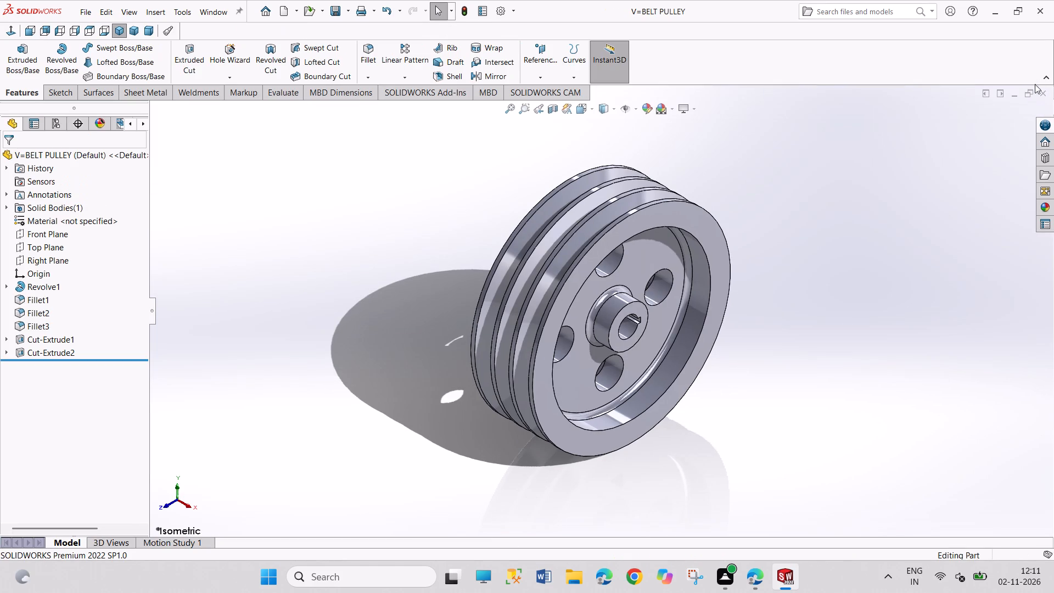
left_click(1041, 92)
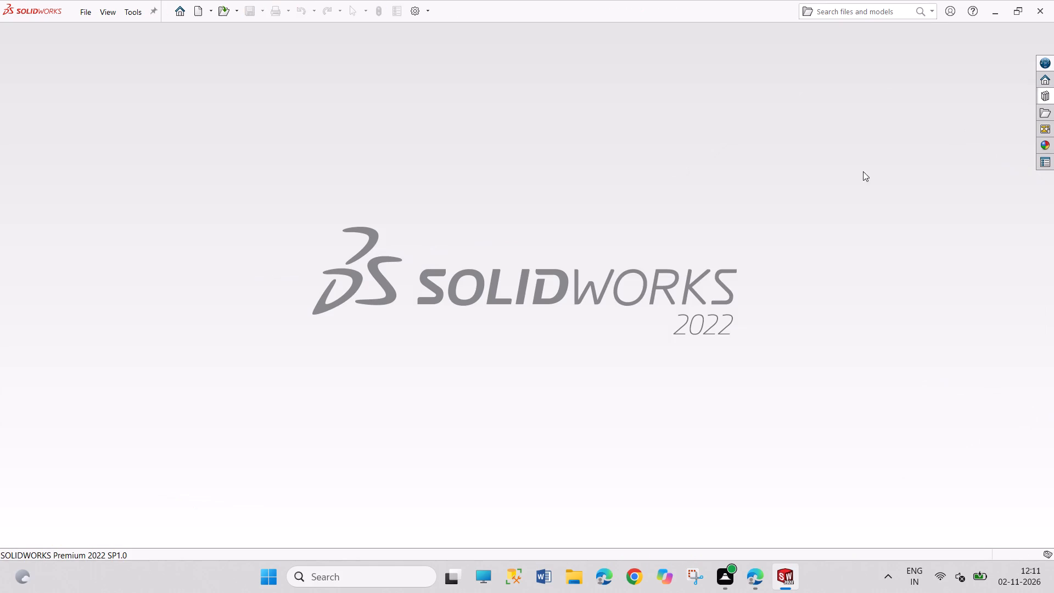
Exit SOLIDWORKS.
left_click(1036, 11)
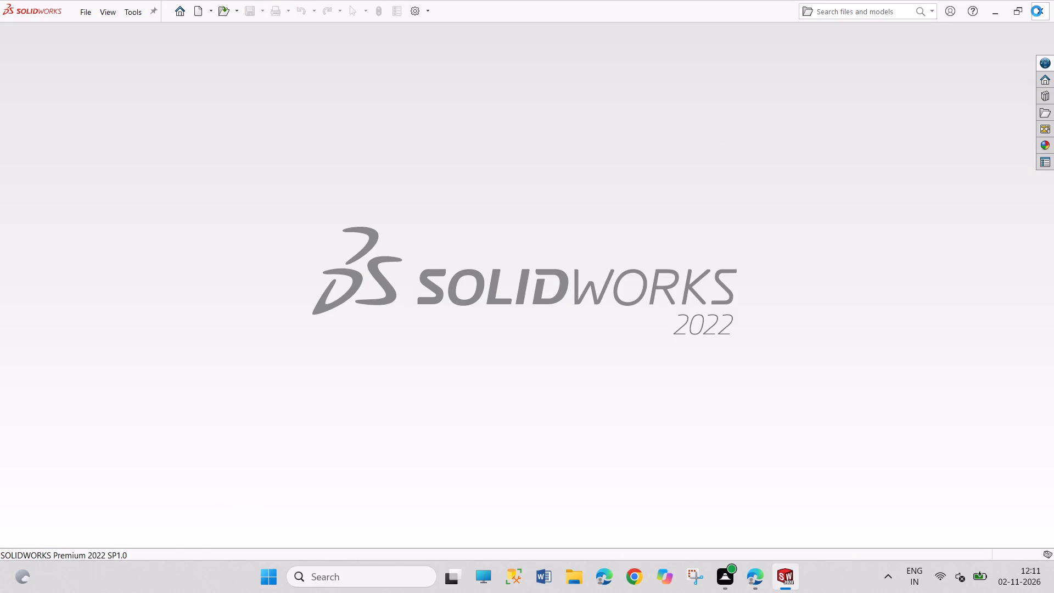
left_click(1036, 11)
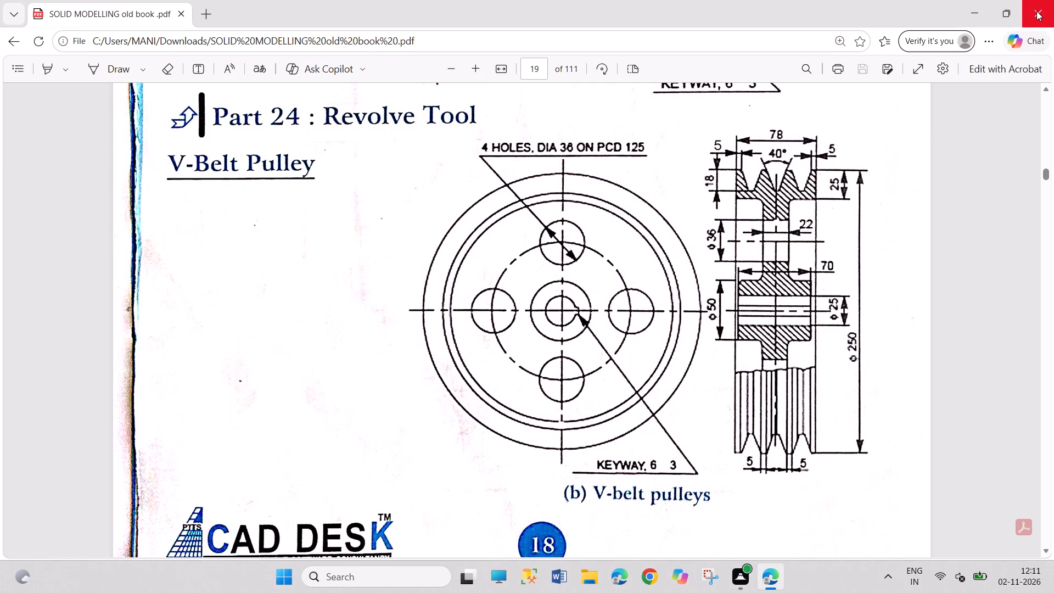